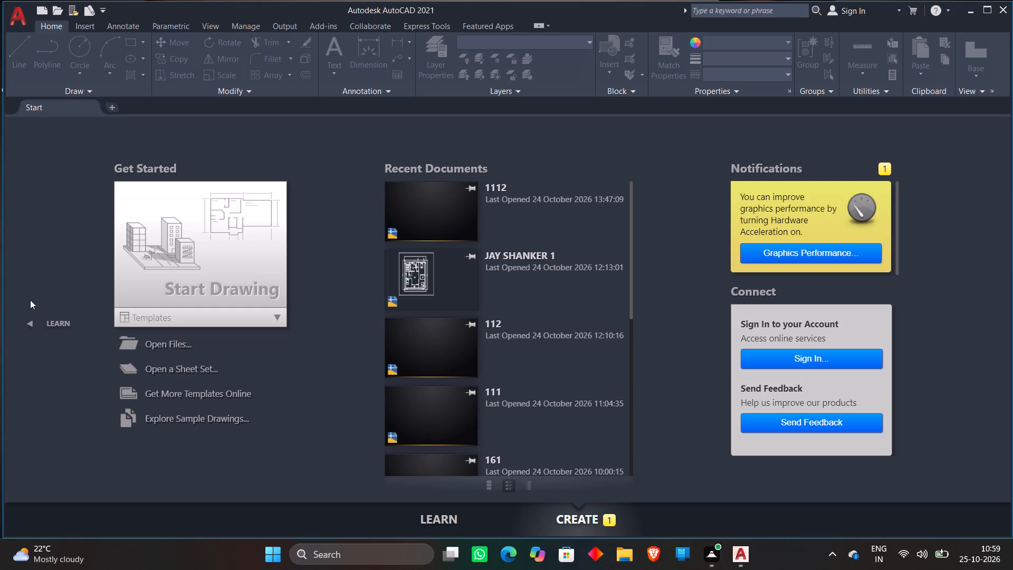
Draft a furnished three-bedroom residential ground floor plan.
Start a new blank drawing from the default template.
{"action": "double_click", "coordinate": [200, 286]}
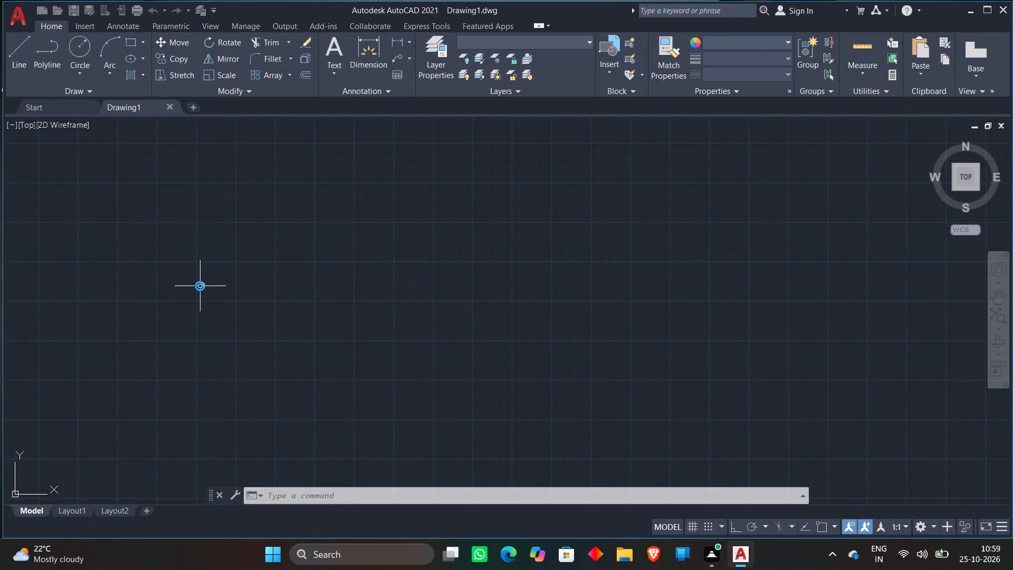
Turn on command history logging with LOGFILEON.
{"action": "type", "text": "logd"}
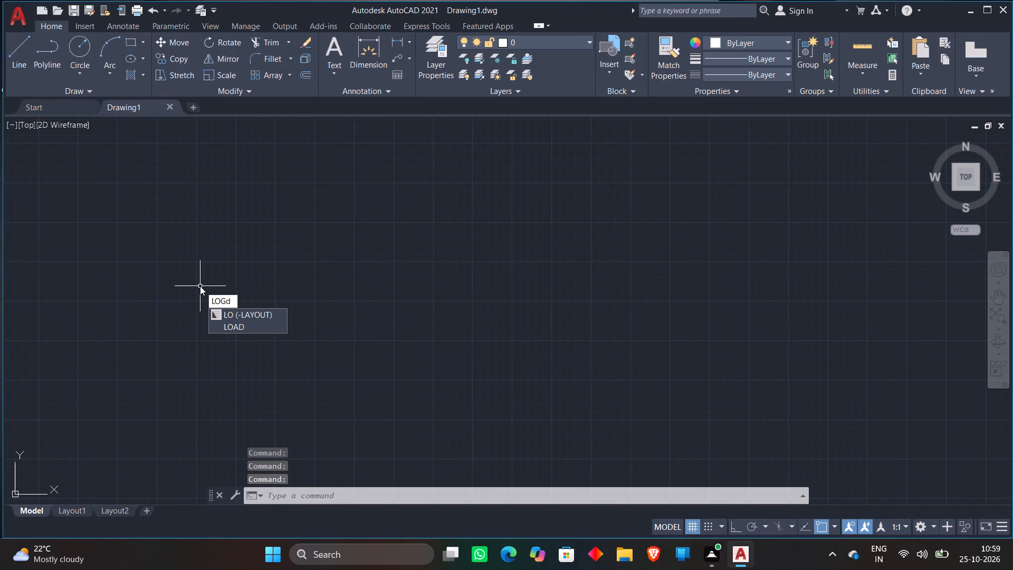
{"action": "key", "text": "BackSpace"}
{"action": "type", "text": "fi"}
{"action": "key", "text": "Return"}
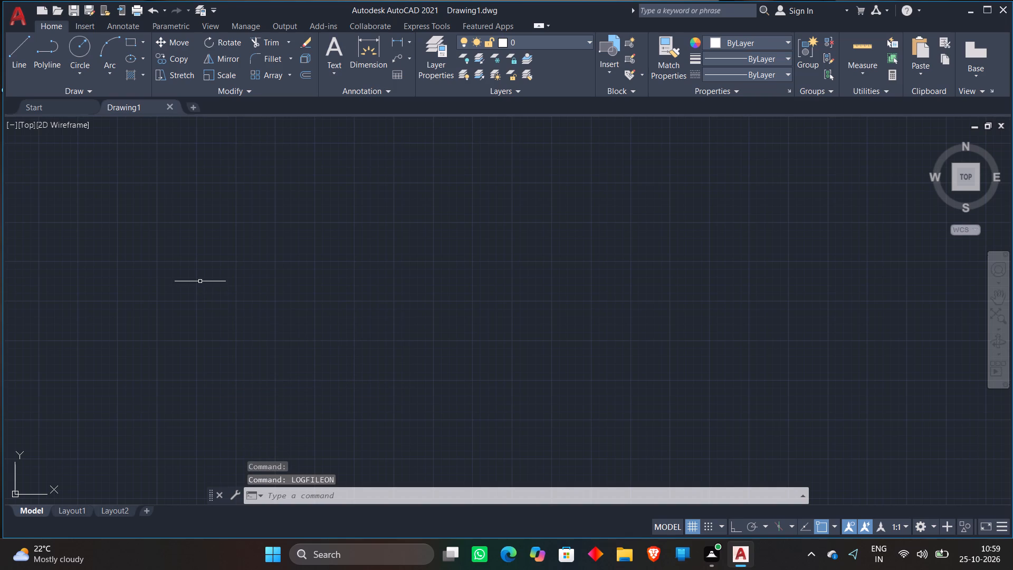
Configure the drawing units to Engineering length with 0'-0.0" precision and Feet as the insertion scale.
{"action": "type", "text": "uni"}
{"action": "type", "text": "ts"}
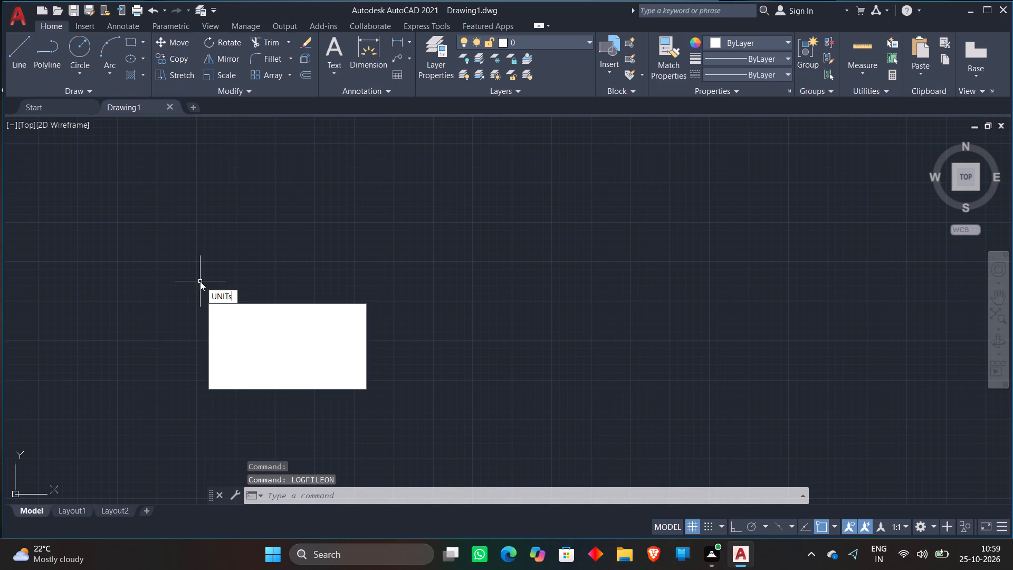
{"action": "key", "text": "Return"}
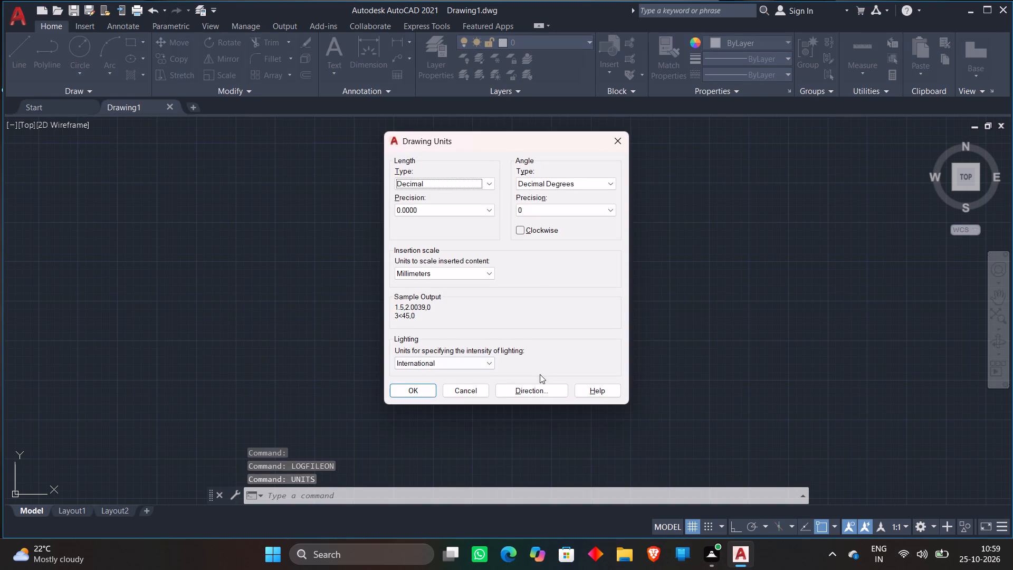
{"action": "left_click", "coordinate": [453, 186]}
{"action": "left_click", "coordinate": [450, 208]}
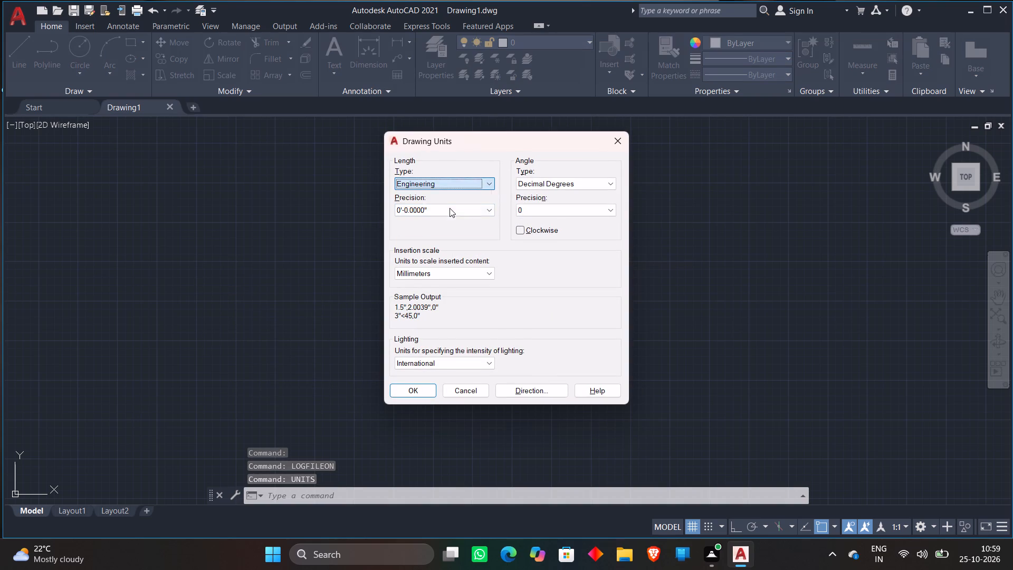
{"action": "left_click", "coordinate": [448, 208]}
{"action": "left_click", "coordinate": [439, 225]}
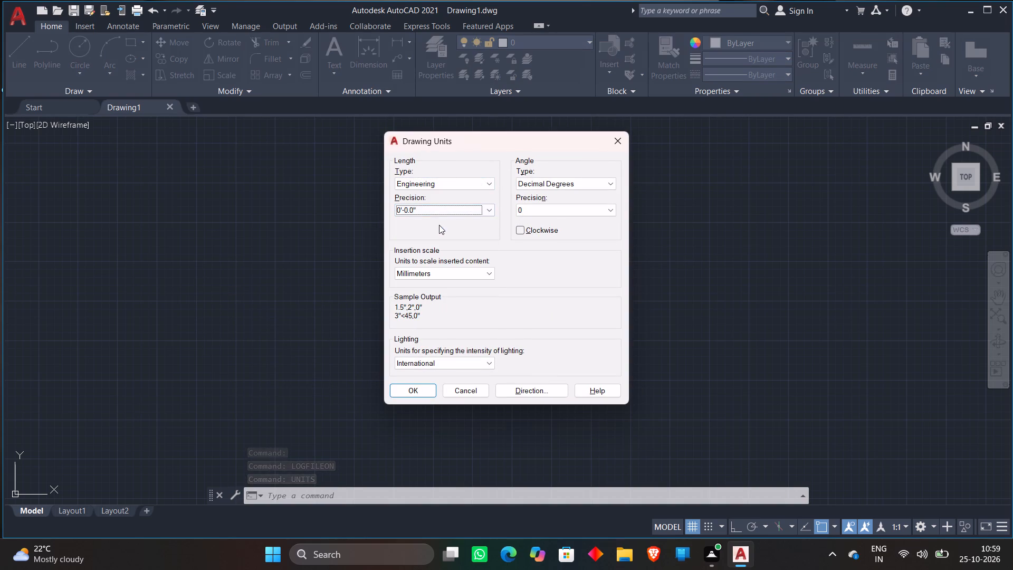
{"action": "left_click", "coordinate": [429, 270]}
{"action": "left_click", "coordinate": [422, 301]}
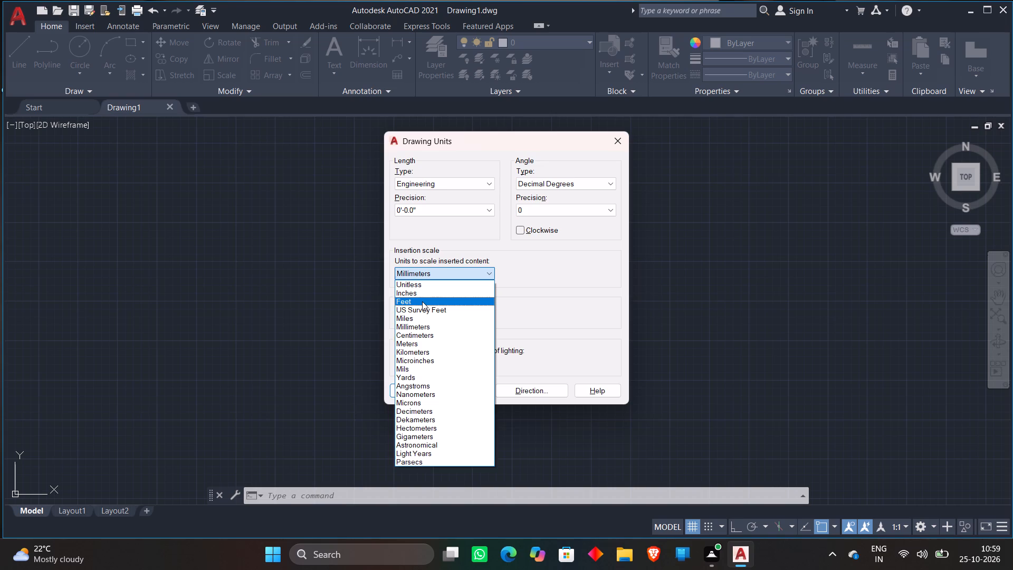
{"action": "scroll", "coordinate": [448, 270], "scroll_direction": "down", "scroll_amount": 4}
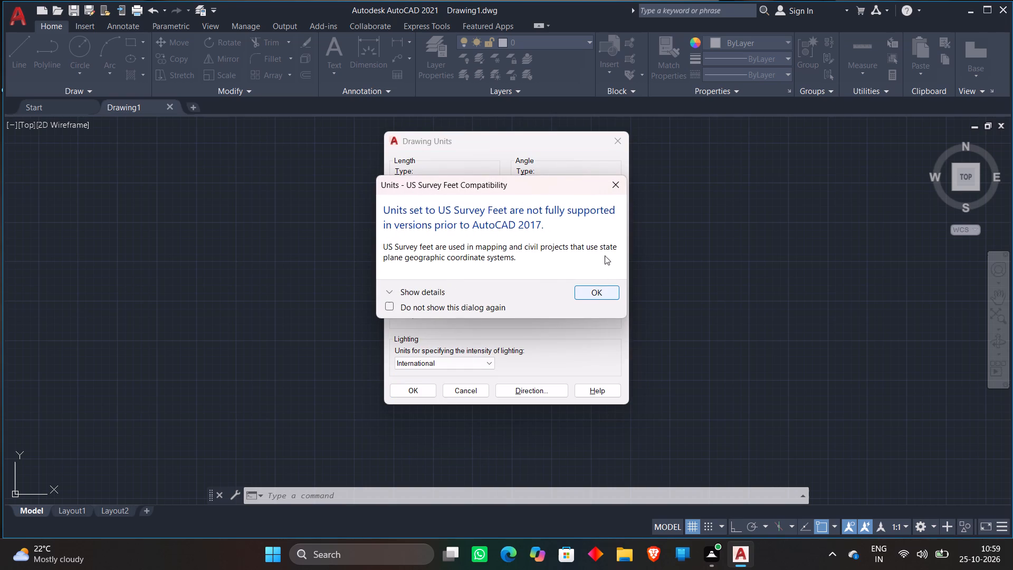
{"action": "left_click", "coordinate": [601, 292]}
{"action": "left_click", "coordinate": [450, 273]}
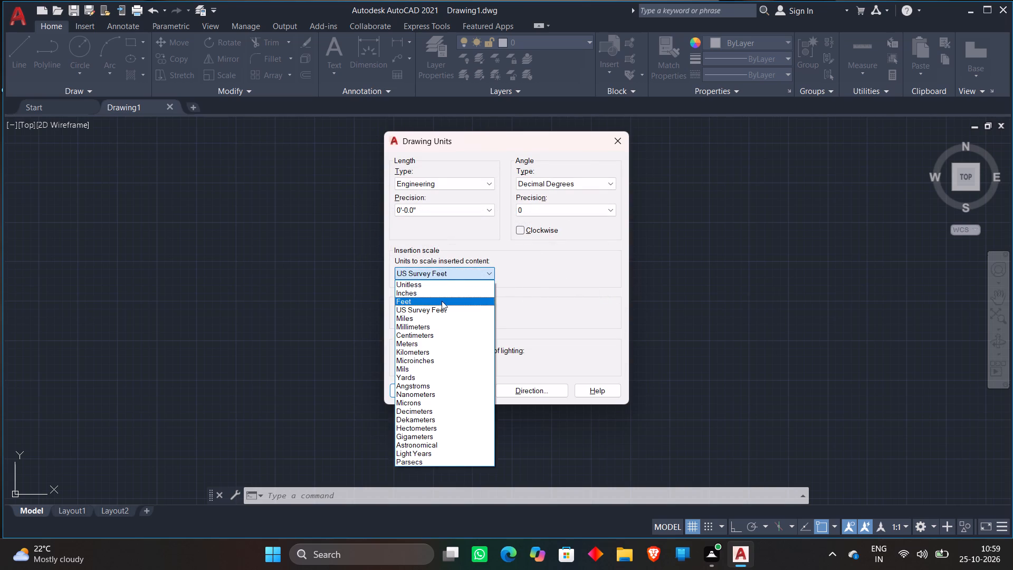
{"action": "left_click", "coordinate": [442, 300]}
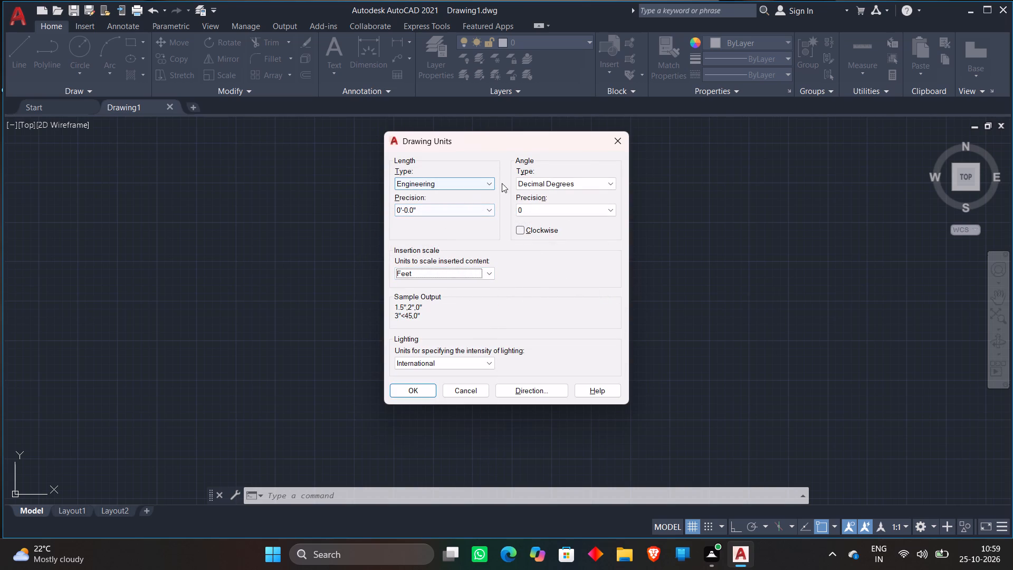
{"action": "left_click", "coordinate": [422, 387]}
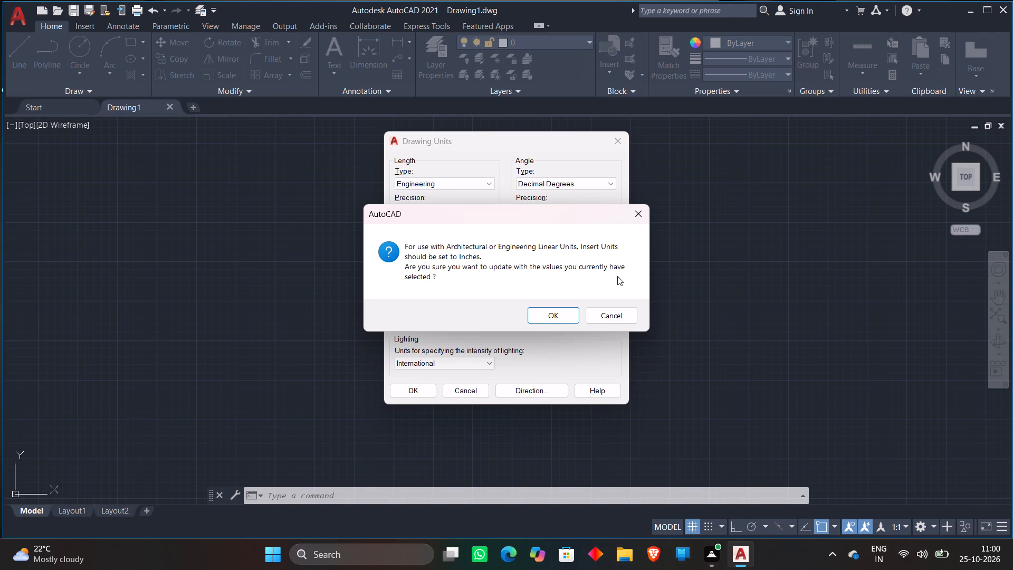
{"action": "left_click_drag", "start_coordinate": [555, 298], "coordinate": [551, 314]}
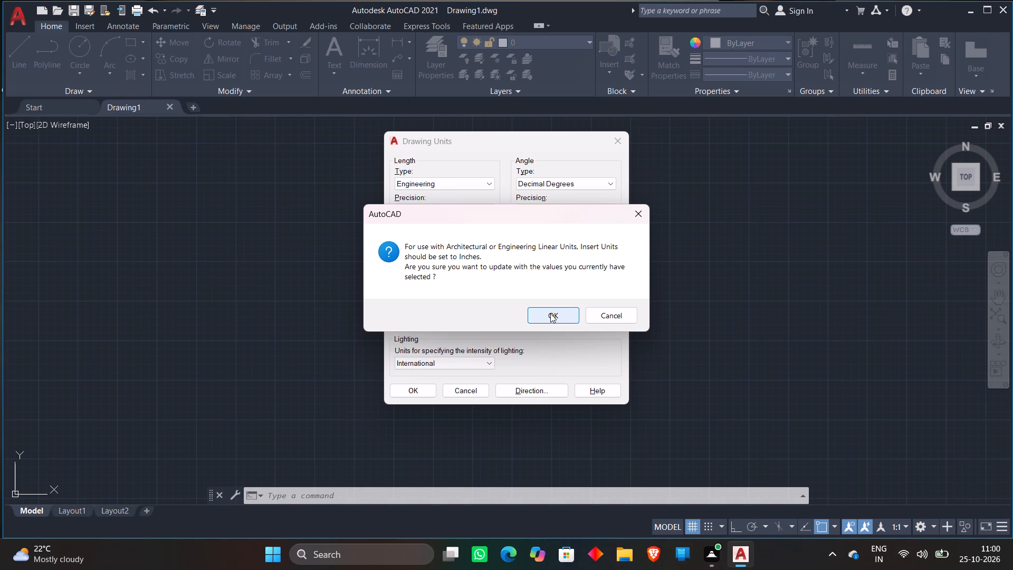
{"action": "left_click", "coordinate": [551, 313]}
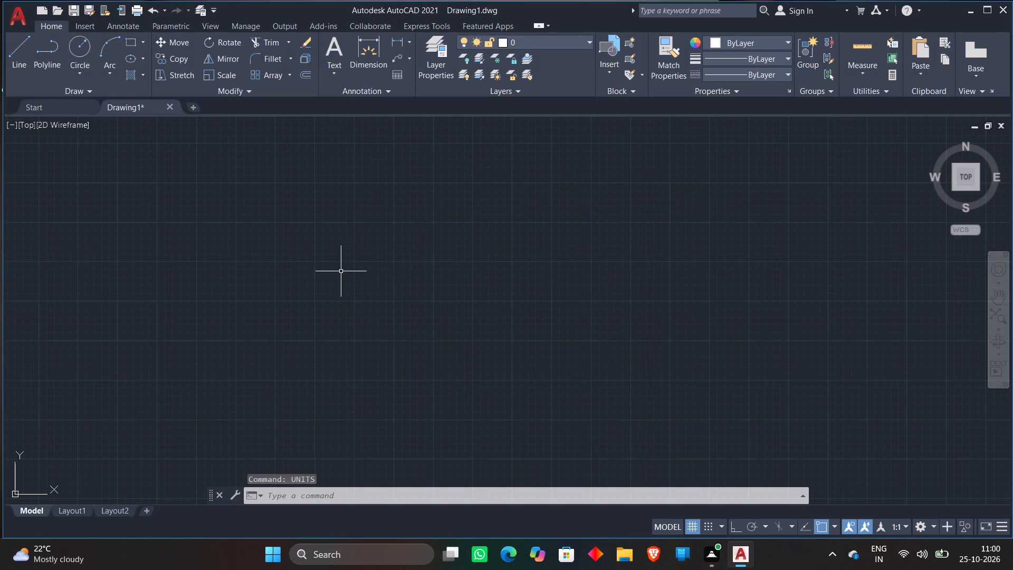
Modify the ISO-25 dimension style's primary units to Engineering format with 0'-0.0" precision.
{"action": "key", "text": "d"}
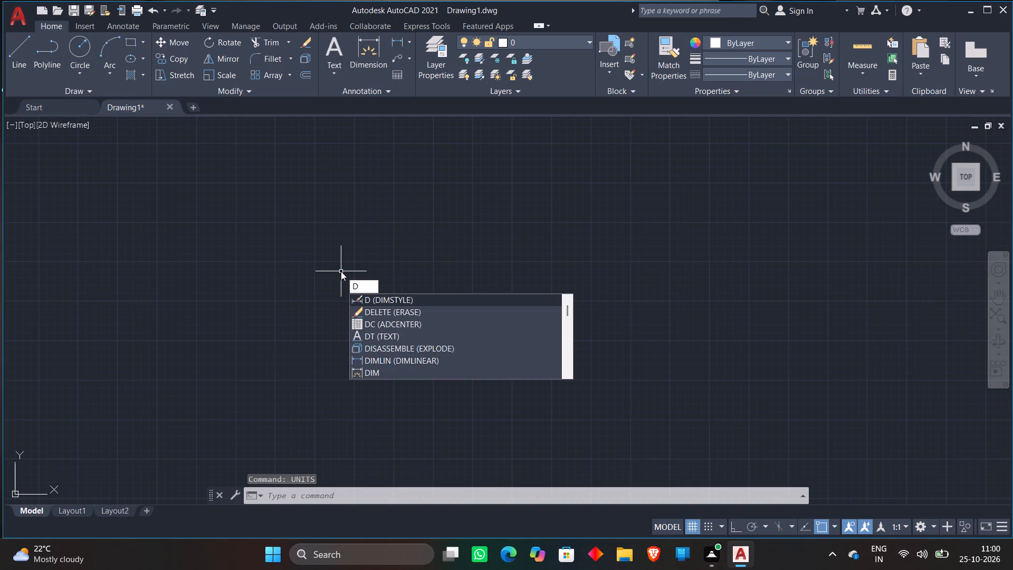
{"action": "type", "text": "im"}
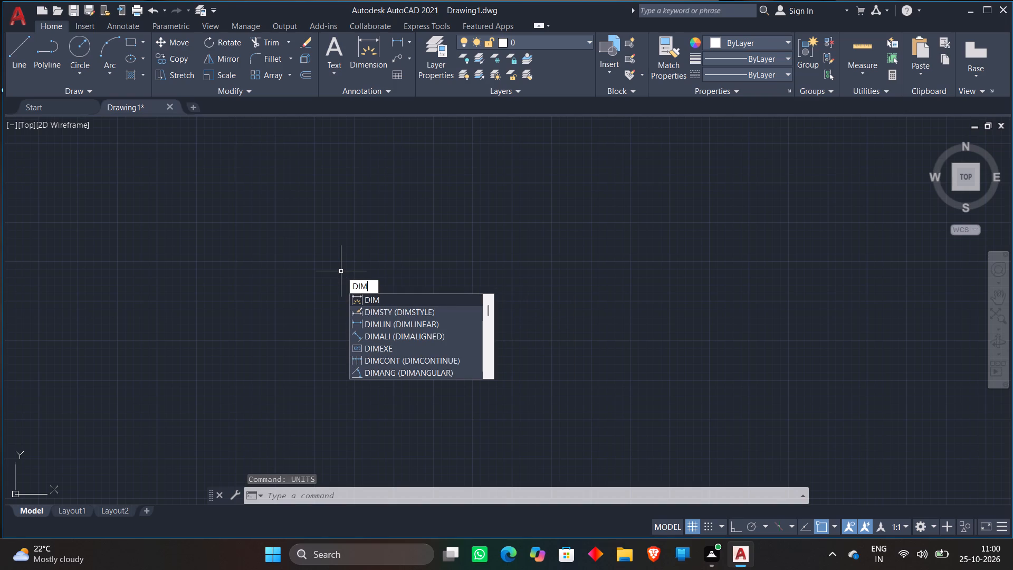
{"action": "left_click", "coordinate": [392, 313]}
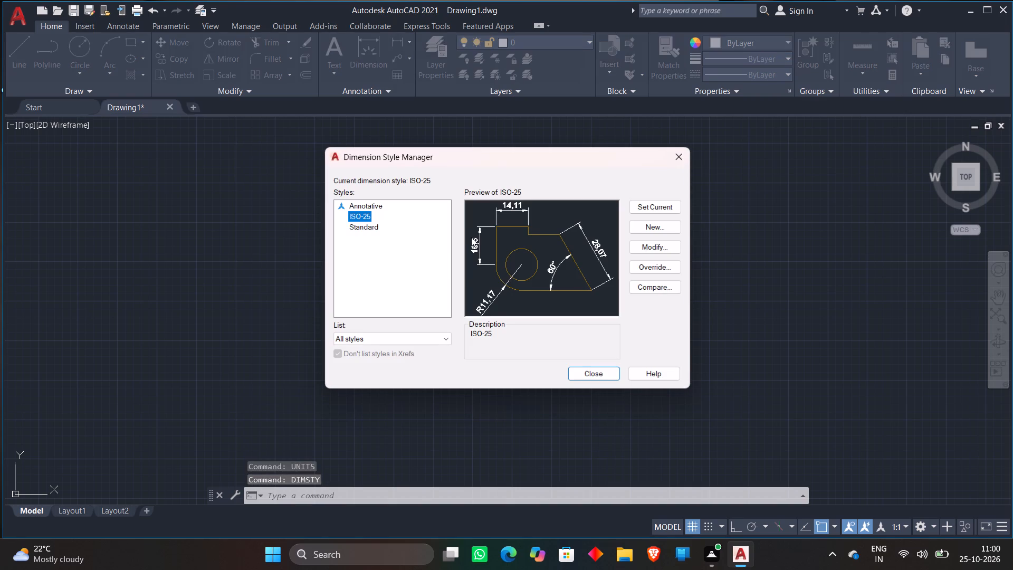
{"action": "left_click", "coordinate": [630, 250]}
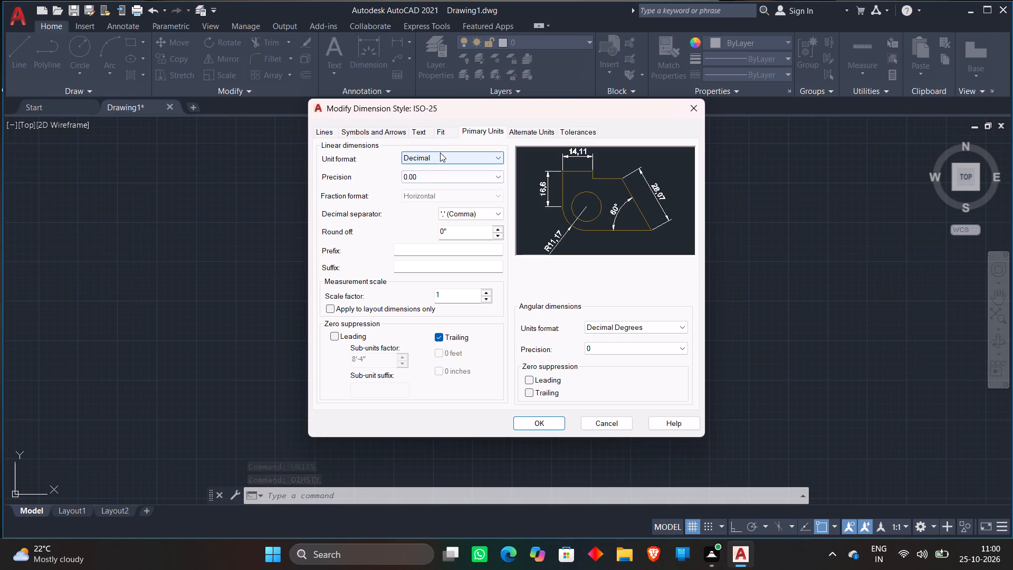
{"action": "left_click", "coordinate": [440, 153]}
{"action": "left_click", "coordinate": [430, 185]}
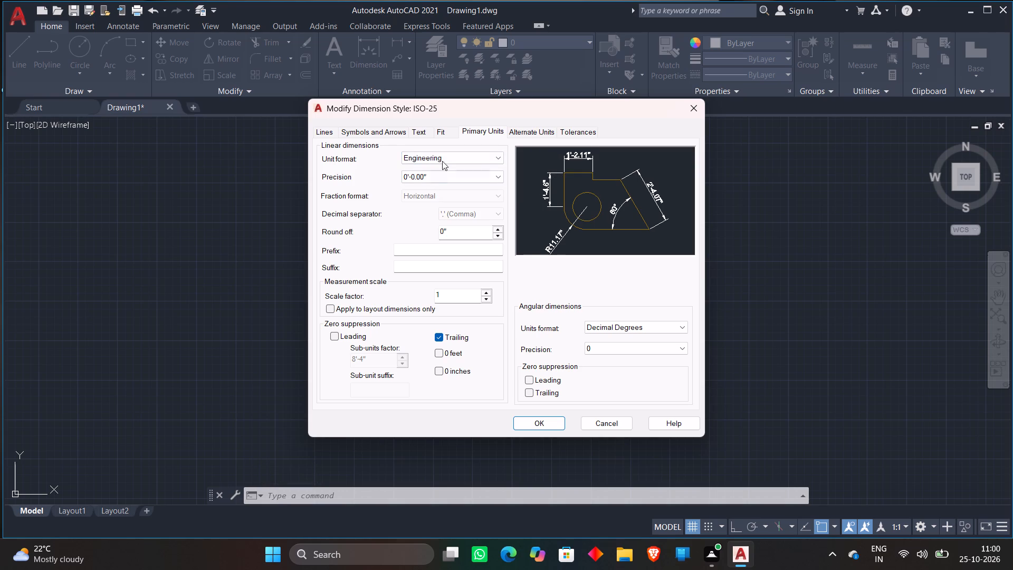
{"action": "left_click", "coordinate": [431, 177]}
{"action": "left_click", "coordinate": [423, 196]}
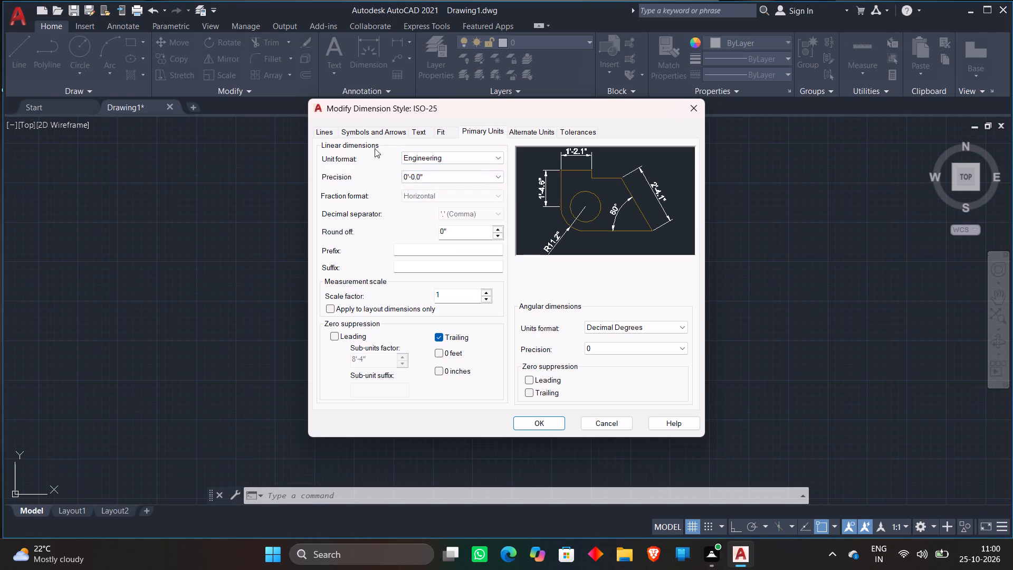
Increase the ISO-25 arrow size to 4.5" and enlarge its dimension text height, accepting the style changes.
{"action": "left_click", "coordinate": [373, 134]}
{"action": "triple_click", "coordinate": [366, 260]}
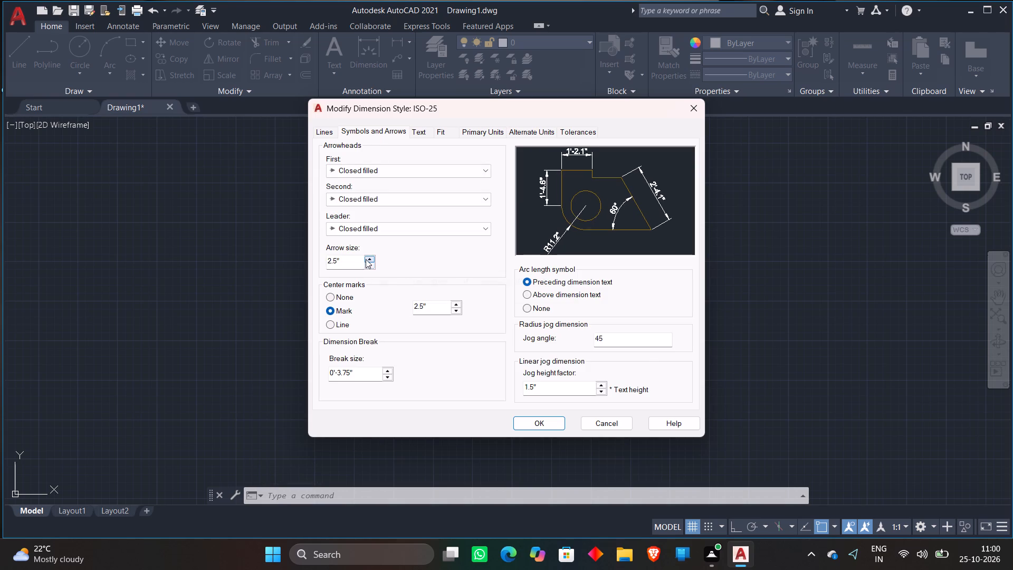
{"action": "left_click", "coordinate": [367, 259]}
{"action": "left_click", "coordinate": [419, 130]}
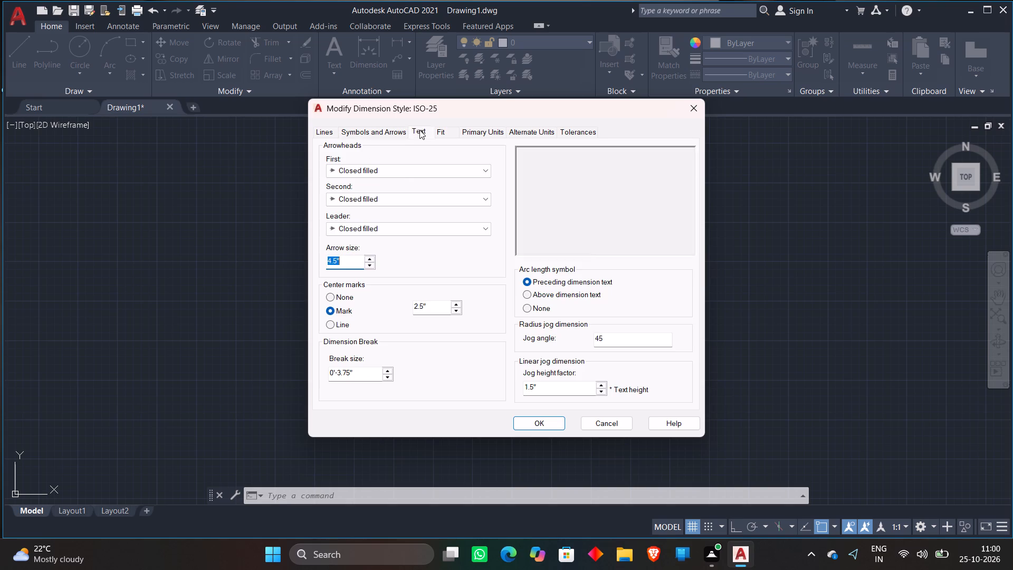
{"action": "triple_click", "coordinate": [496, 218]}
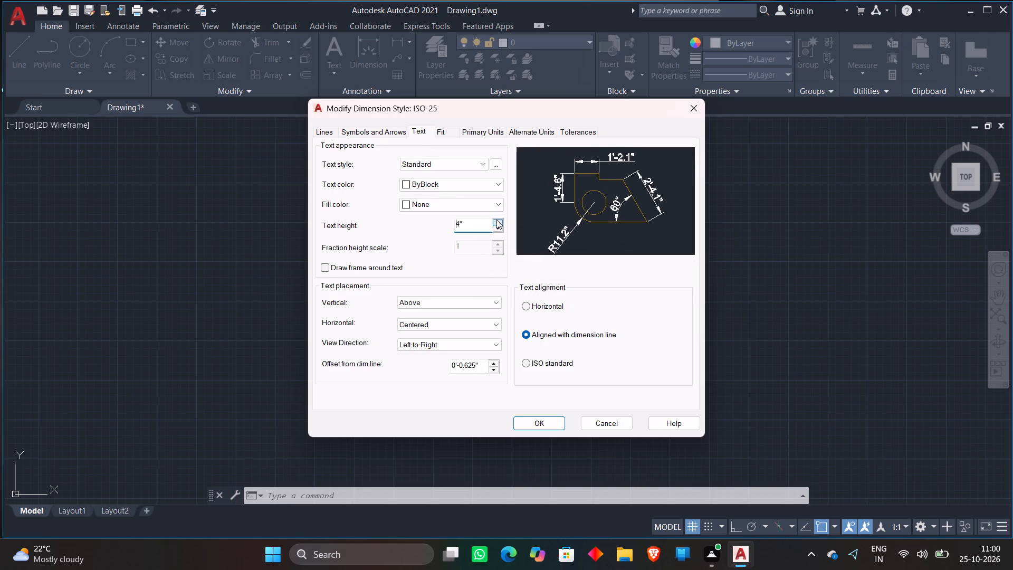
{"action": "double_click", "coordinate": [496, 220]}
{"action": "left_click", "coordinate": [487, 134]}
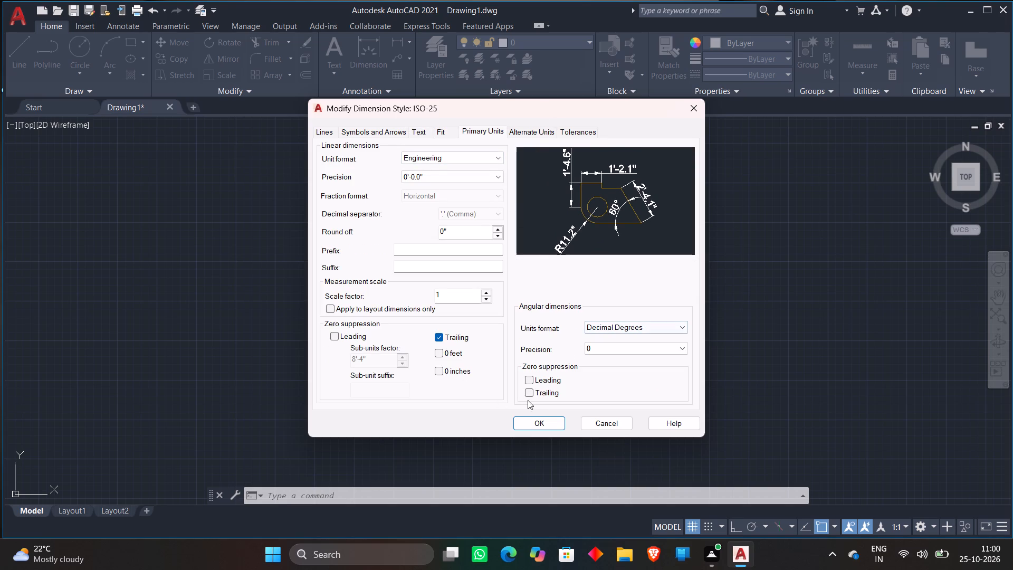
{"action": "left_click", "coordinate": [533, 419]}
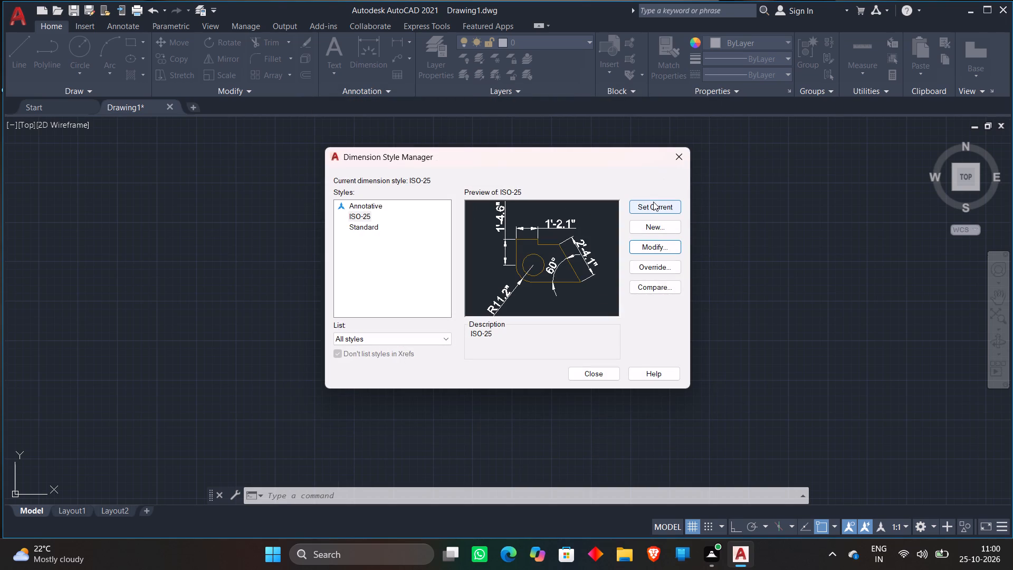
Set ISO-25 as the current dimension style and close the style manager.
{"action": "triple_click", "coordinate": [653, 202]}
{"action": "double_click", "coordinate": [653, 203]}
{"action": "triple_click", "coordinate": [653, 208]}
{"action": "left_click", "coordinate": [586, 379]}
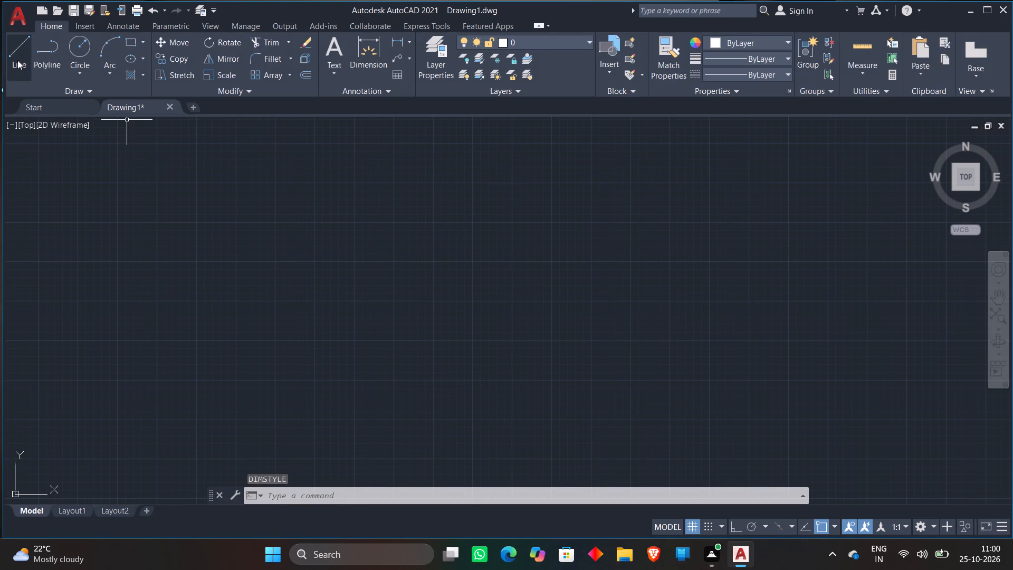
Draw a closed rectangular room outline 10' wide by 10'8" high using the Line tool with Ortho on.
{"action": "left_click", "coordinate": [17, 59]}
{"action": "left_click", "coordinate": [326, 172]}
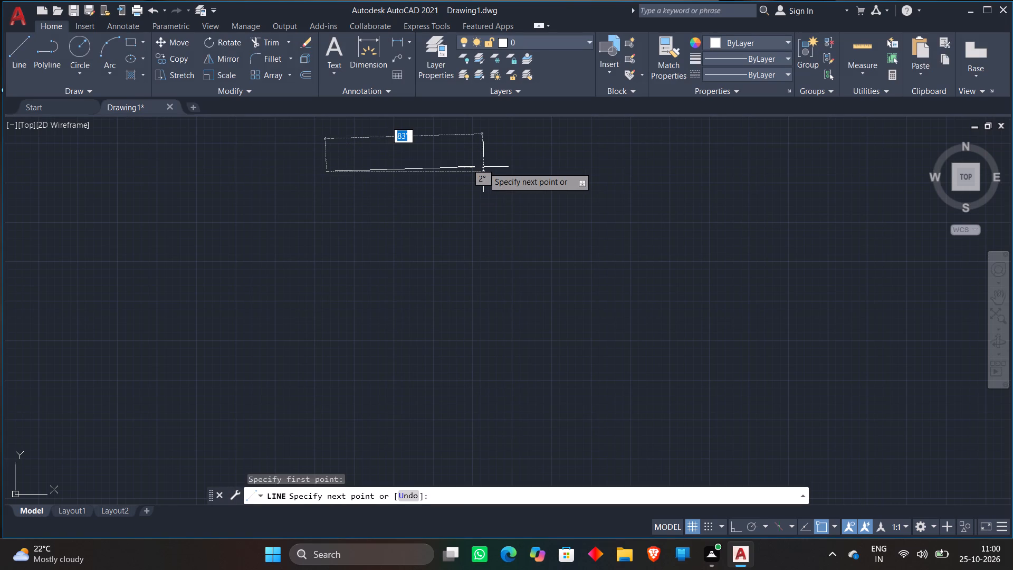
{"action": "key", "text": "F8"}
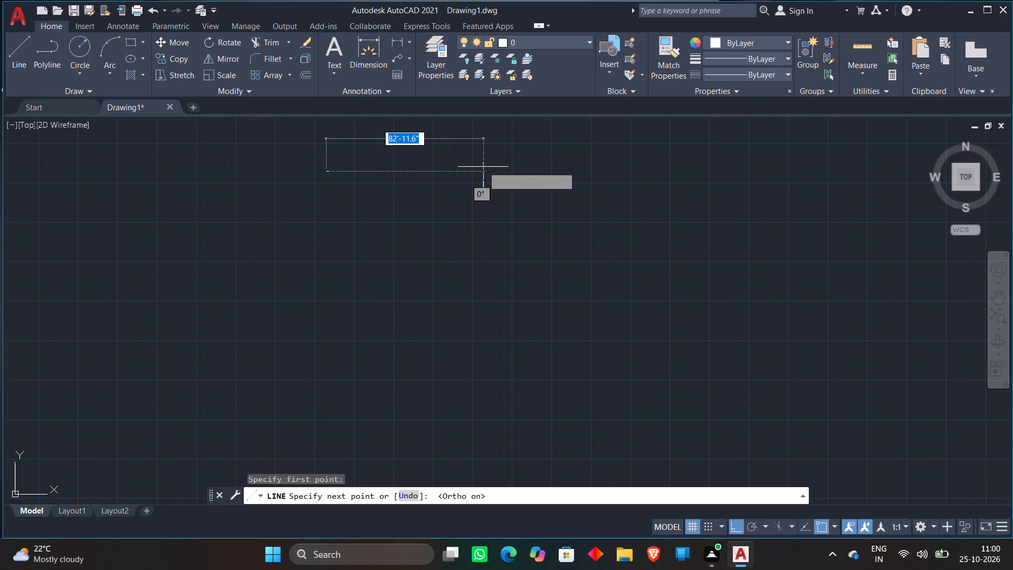
{"action": "type", "text": "10'"}
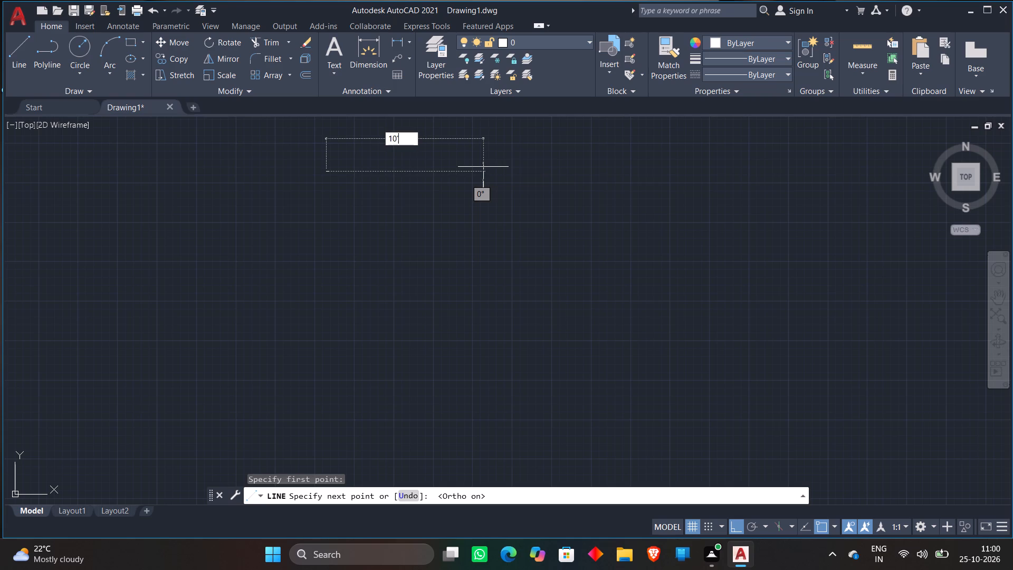
{"action": "key", "text": "Return"}
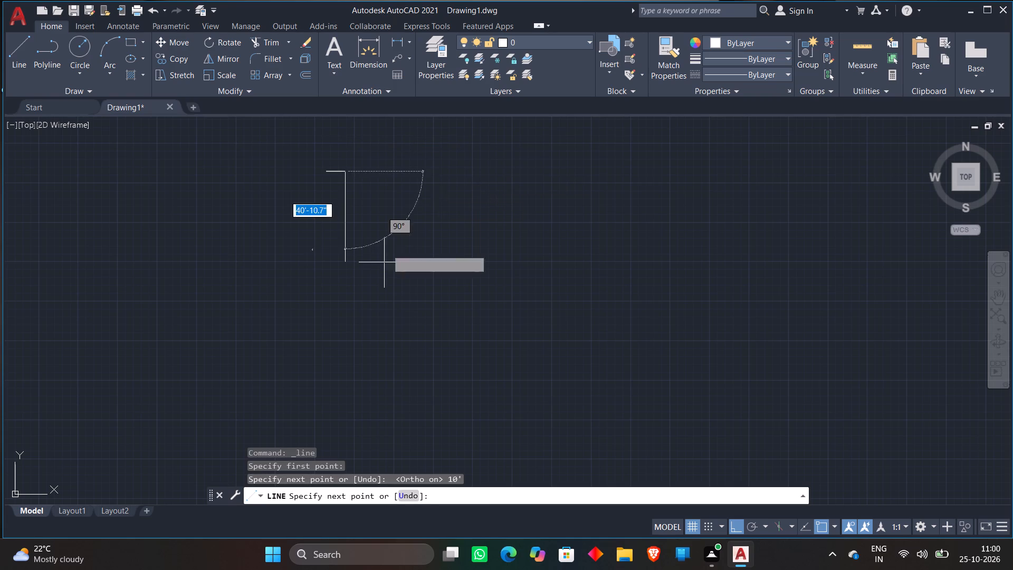
{"action": "type", "text": "10'8\""}
{"action": "key", "text": "Return"}
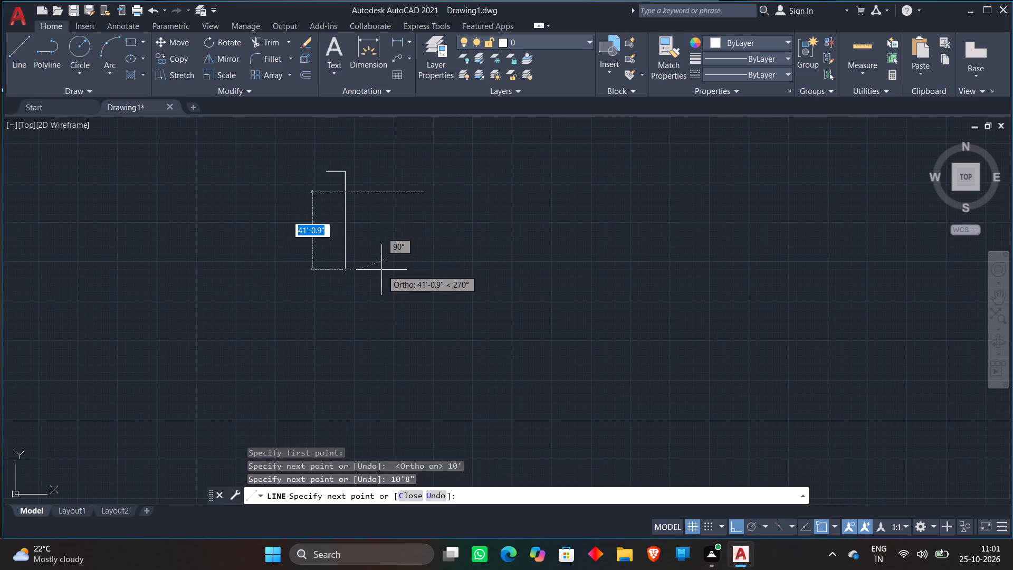
{"action": "type", "text": "10'"}
{"action": "key", "text": "Return"}
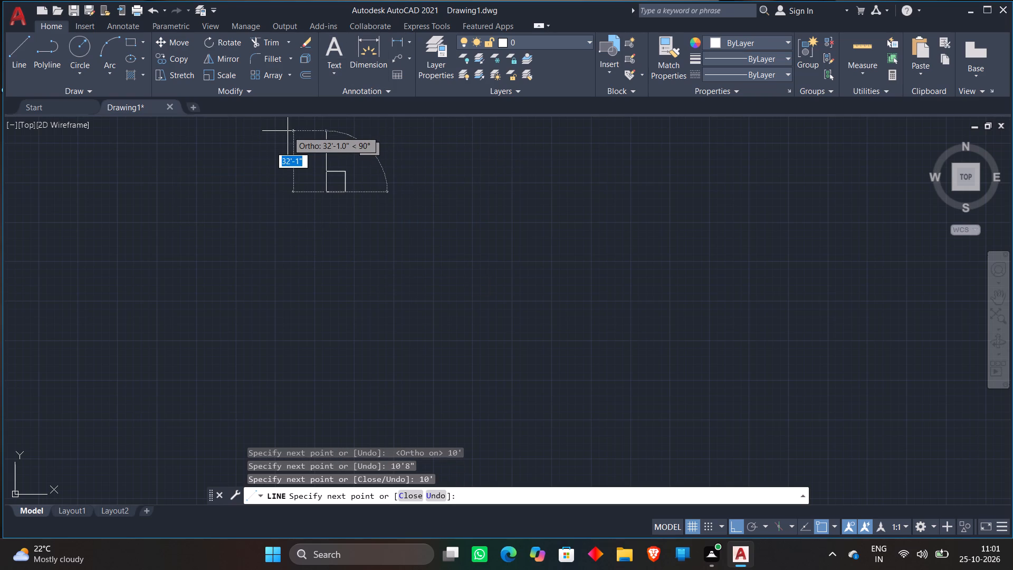
{"action": "type", "text": "10'8\""}
{"action": "key", "text": "Return"}
{"action": "key", "text": "space"}
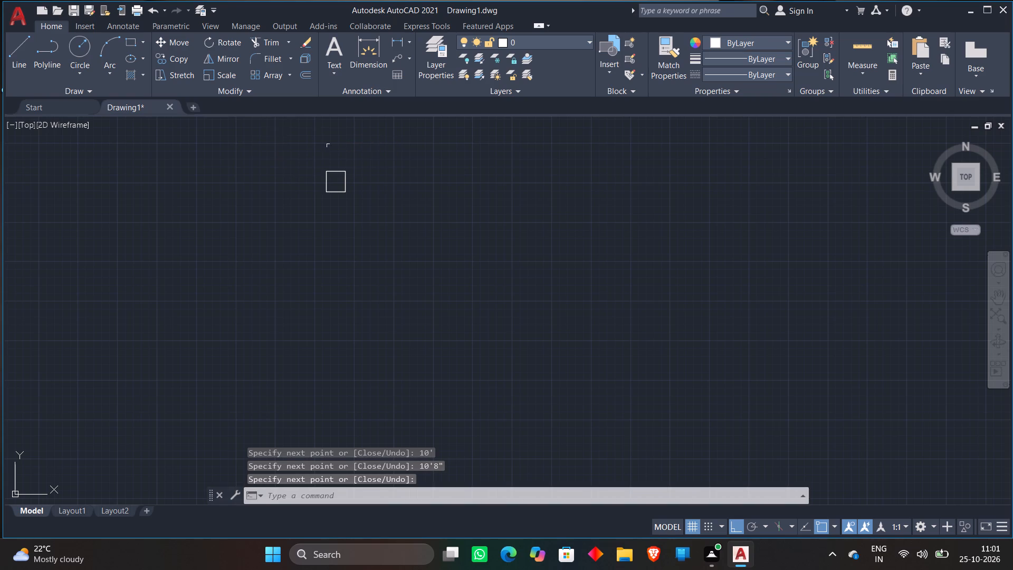
Offset all four sides of the 10' by 10'8" room outline 9" outward to form its walls.
{"action": "scroll", "coordinate": [393, 209], "scroll_direction": "up", "scroll_amount": 3}
{"action": "middle_click_drag", "start_coordinate": [299, 199], "coordinate": [537, 360]}
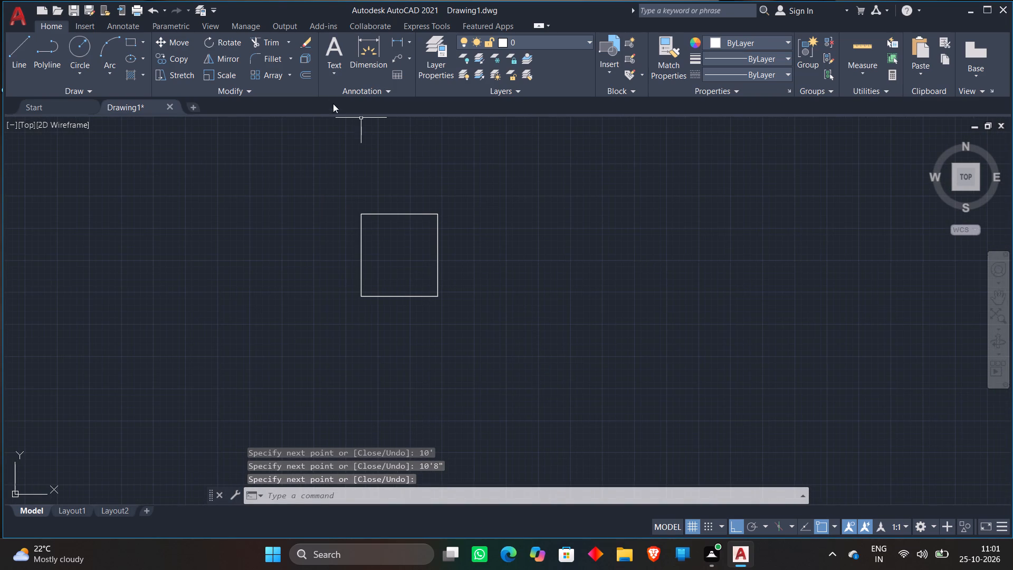
{"action": "left_click", "coordinate": [309, 79]}
{"action": "type", "text": "9\""}
{"action": "key", "text": "Return"}
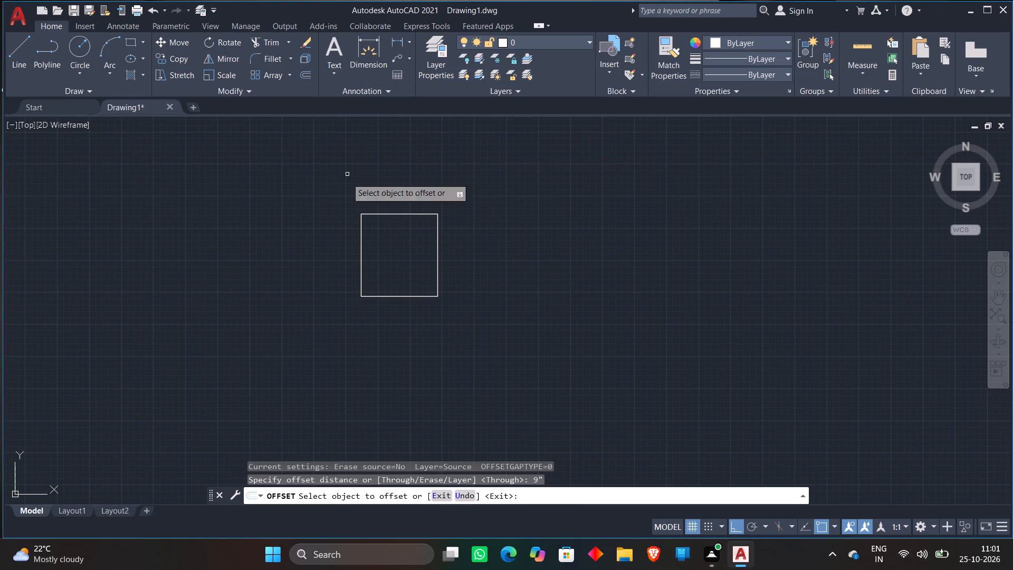
{"action": "left_click", "coordinate": [394, 213]}
{"action": "left_click", "coordinate": [394, 169]}
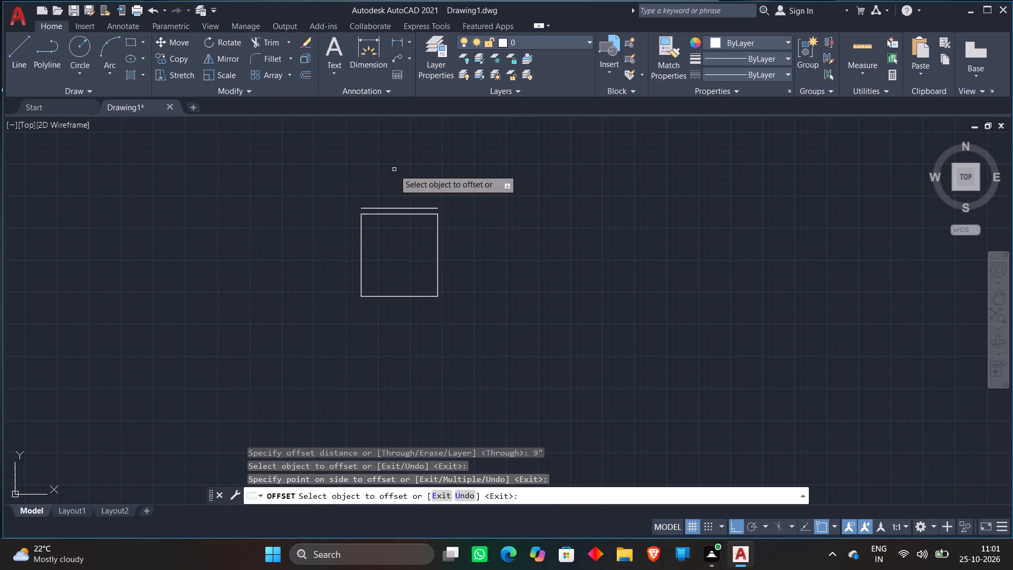
{"action": "left_click", "coordinate": [359, 258]}
{"action": "left_click", "coordinate": [238, 254]}
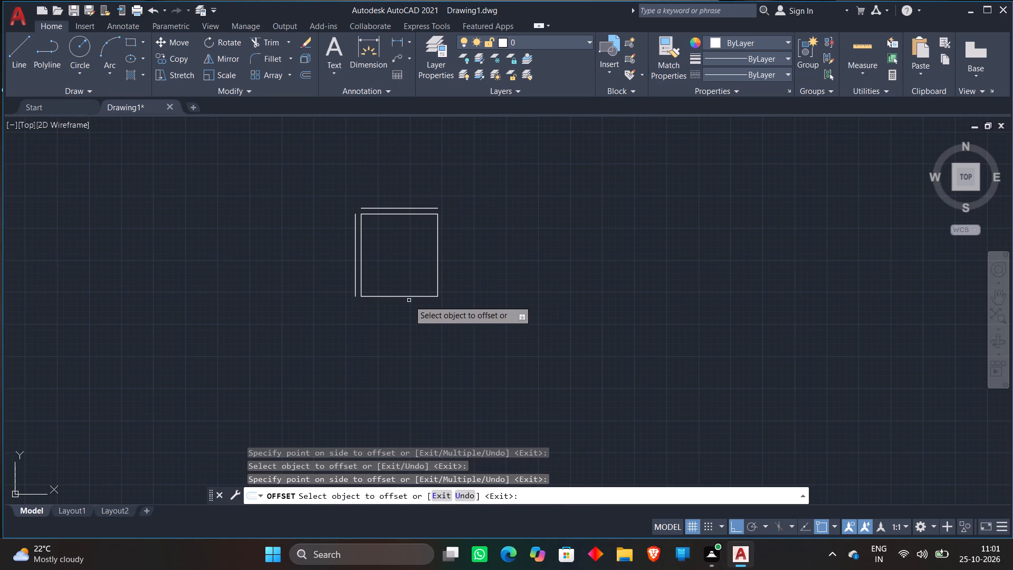
{"action": "left_click", "coordinate": [408, 299]}
{"action": "left_click", "coordinate": [407, 297]}
{"action": "left_click", "coordinate": [356, 355]}
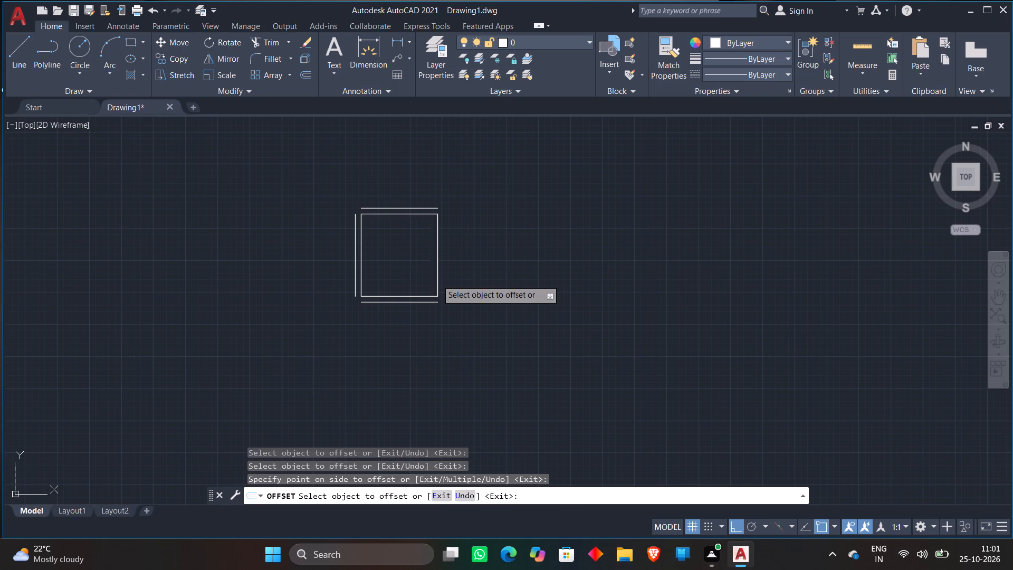
{"action": "left_click", "coordinate": [437, 280]}
{"action": "left_click", "coordinate": [558, 271]}
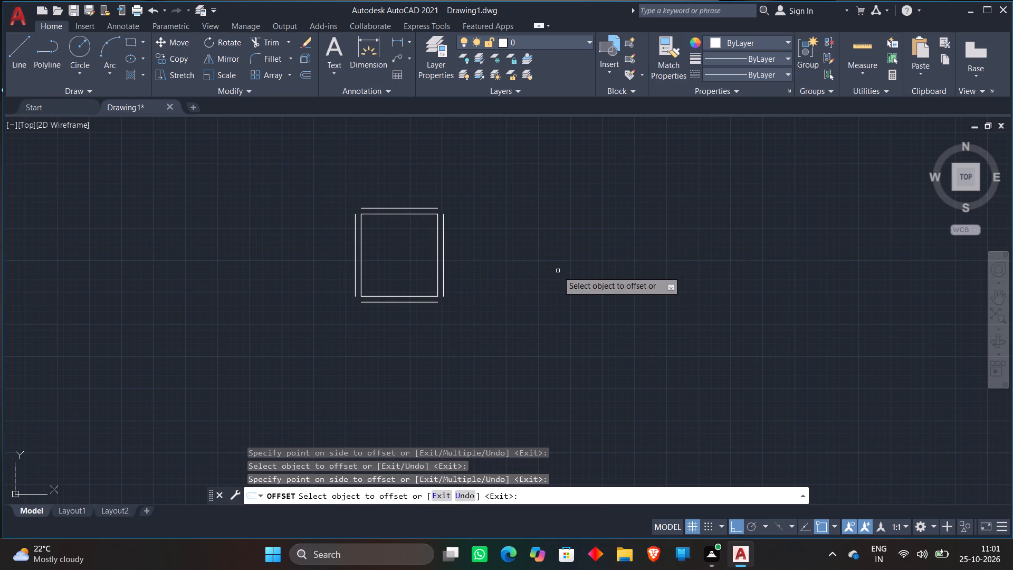
{"action": "key", "text": "space"}
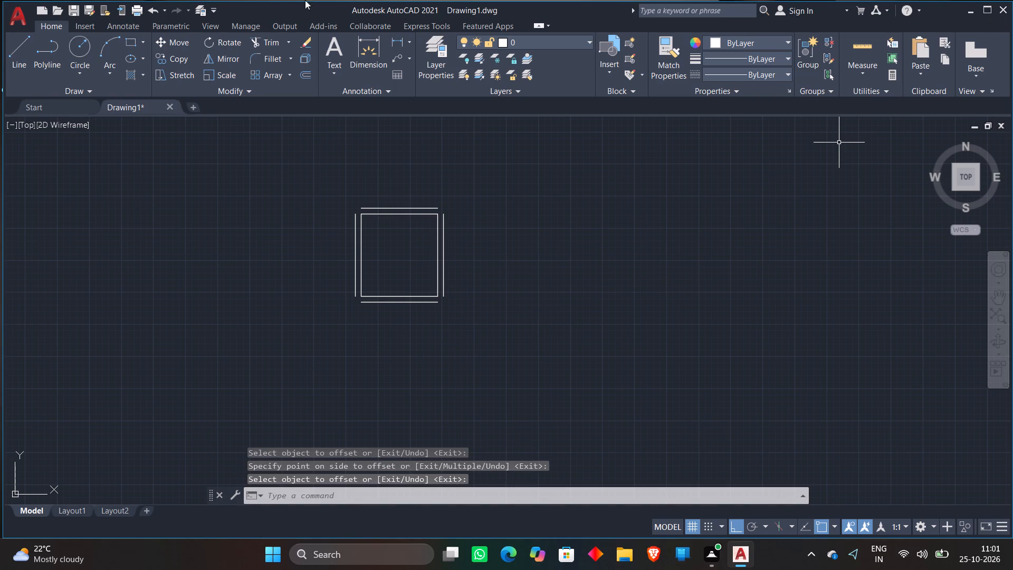
Draw a second room 6'8" wide by 6' high with Line, starting at the upper end of the first room's outer east wall line.
{"action": "left_click", "coordinate": [17, 48]}
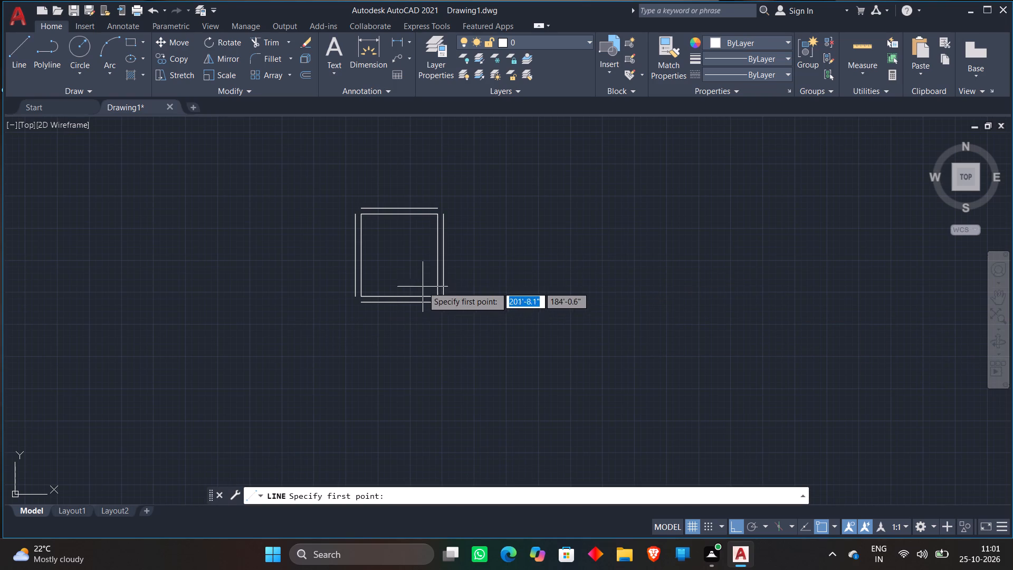
{"action": "left_click", "coordinate": [447, 211]}
{"action": "type", "text": "6'8"}
{"action": "key", "text": "shift+quotedbl"}
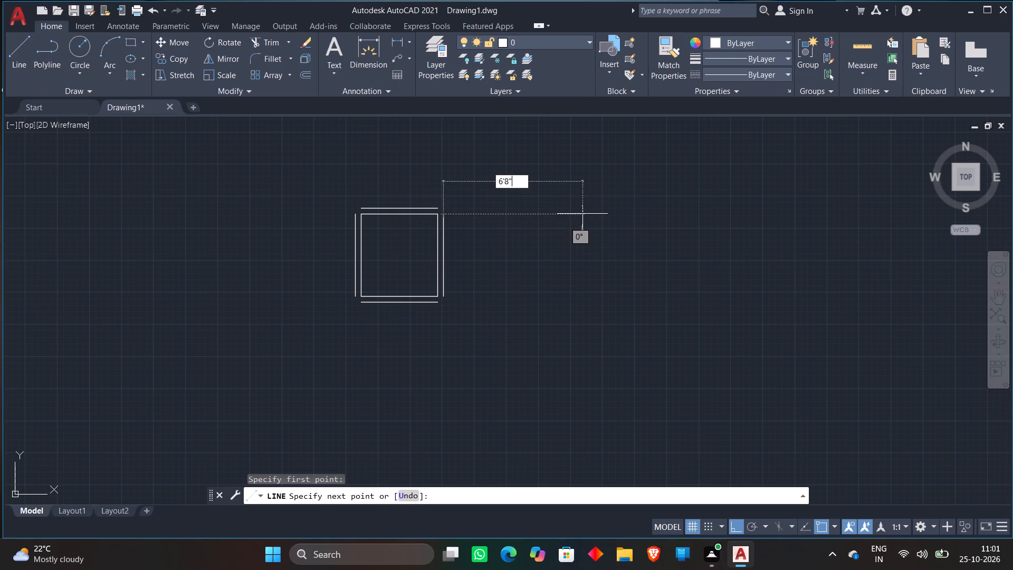
{"action": "key", "text": "Return"}
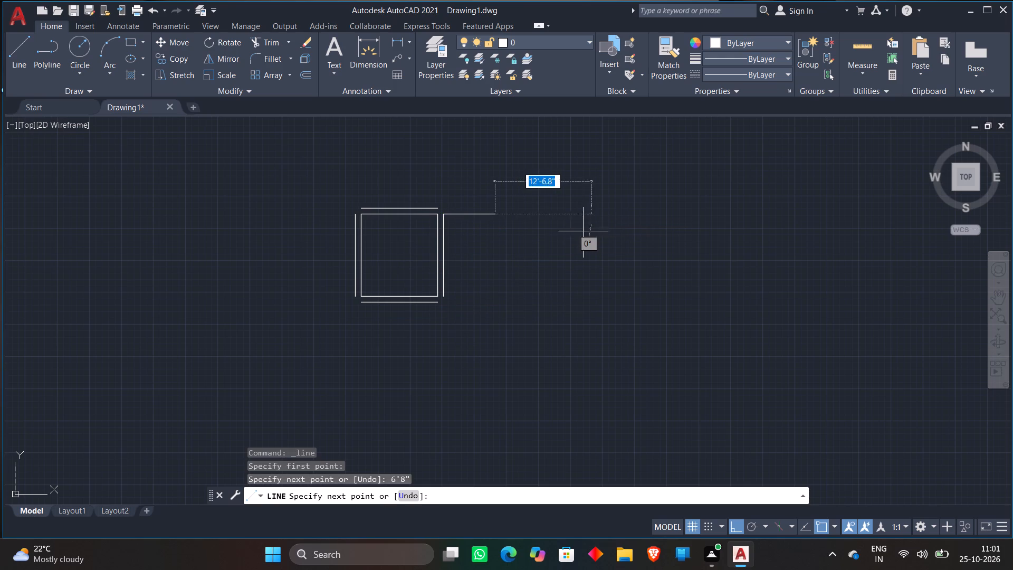
{"action": "type", "text": "6'"}
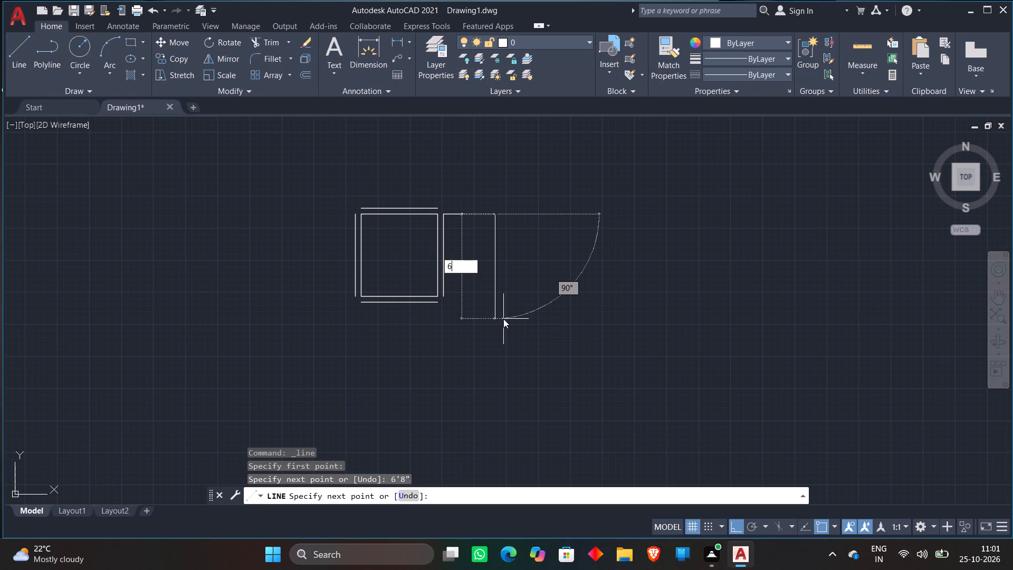
{"action": "key", "text": "Return"}
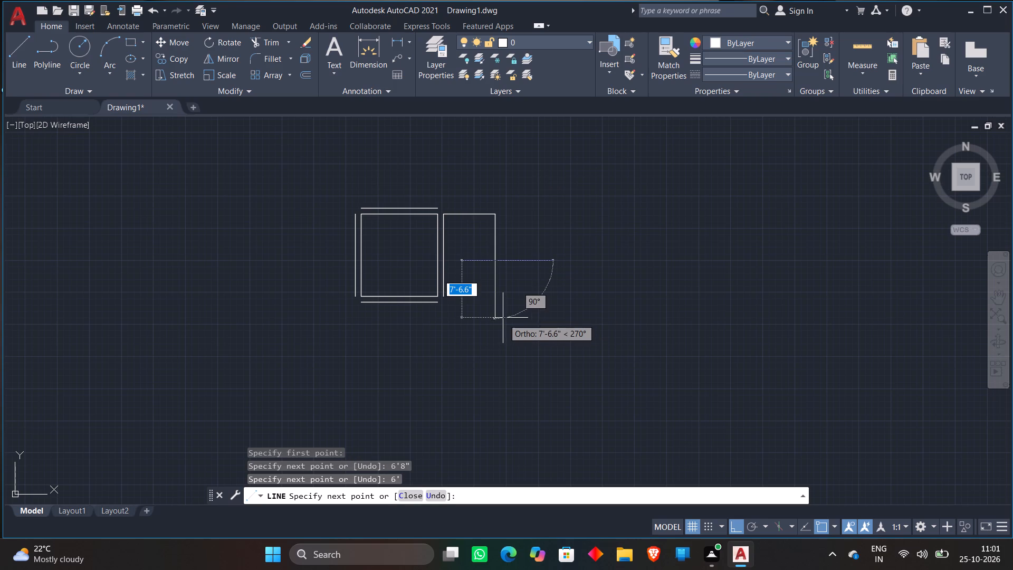
{"action": "type", "text": "6'8\""}
{"action": "key", "text": "Return"}
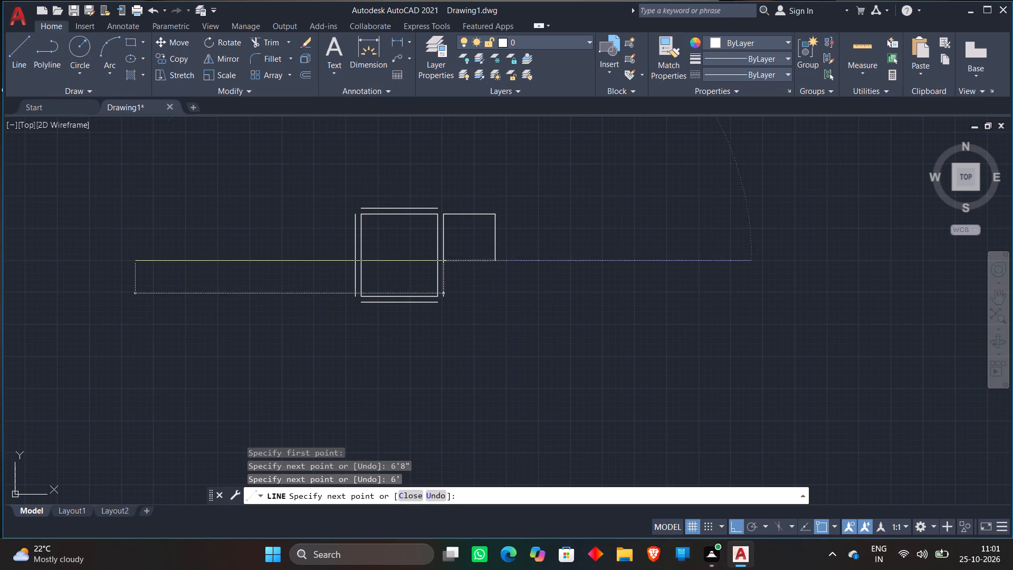
{"action": "key", "text": "space"}
Offset the second room's upper, lower and east sides 9" outward to form its walls.
{"action": "key", "text": "o"}
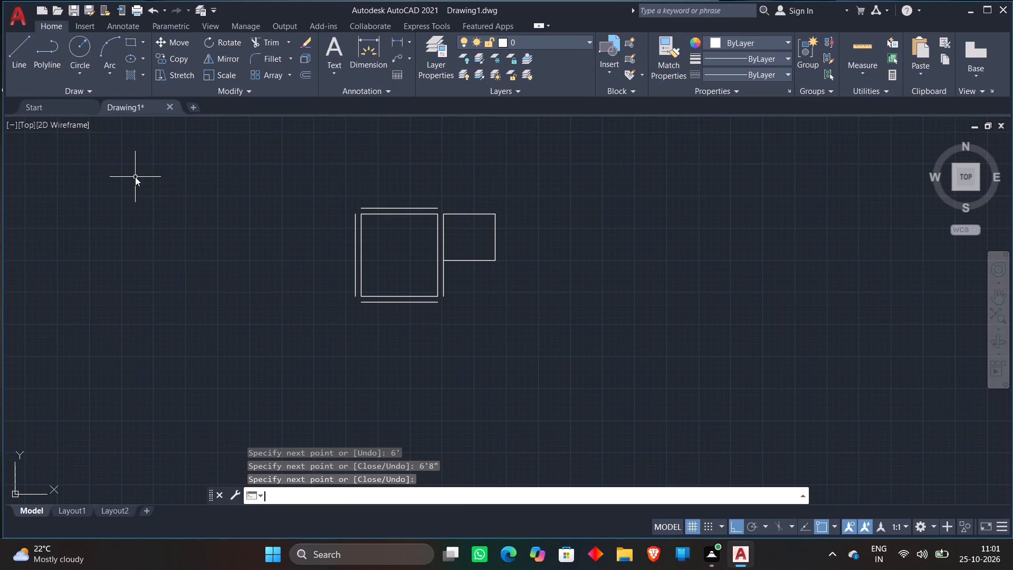
{"action": "key", "text": "Return"}
{"action": "key", "text": "Return"}
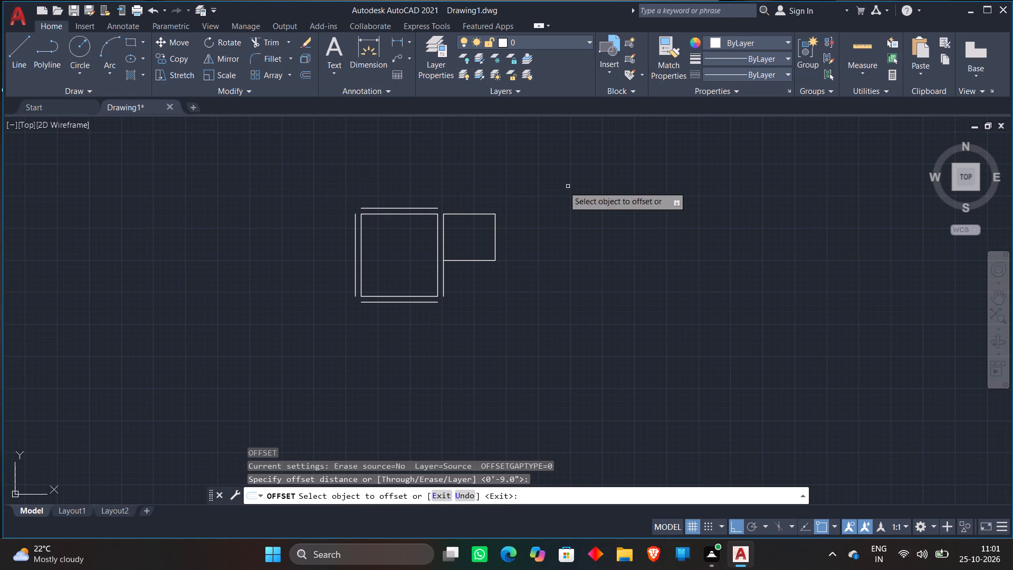
{"action": "left_click", "coordinate": [475, 214]}
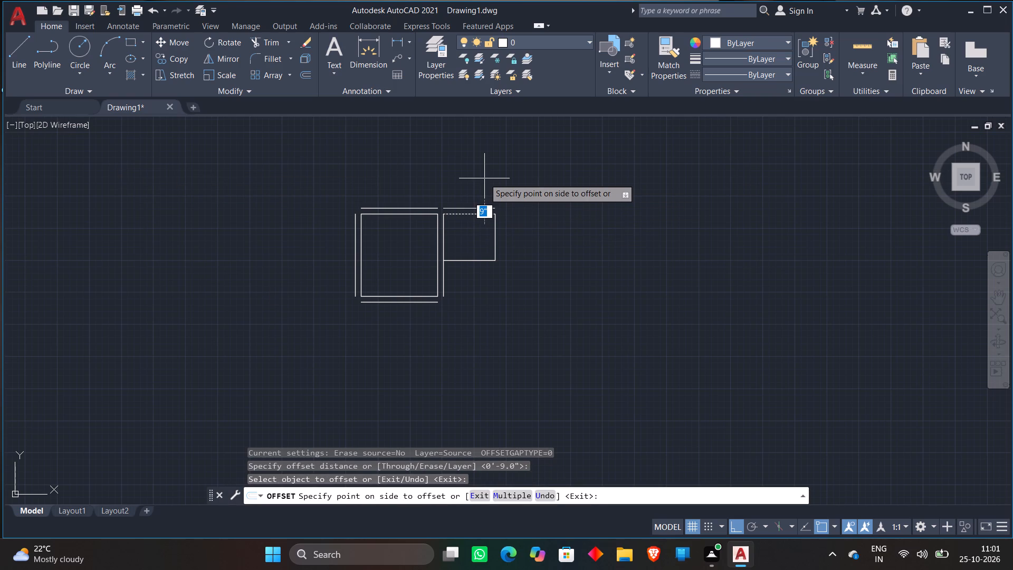
{"action": "left_click", "coordinate": [484, 178]}
{"action": "left_click", "coordinate": [475, 259]}
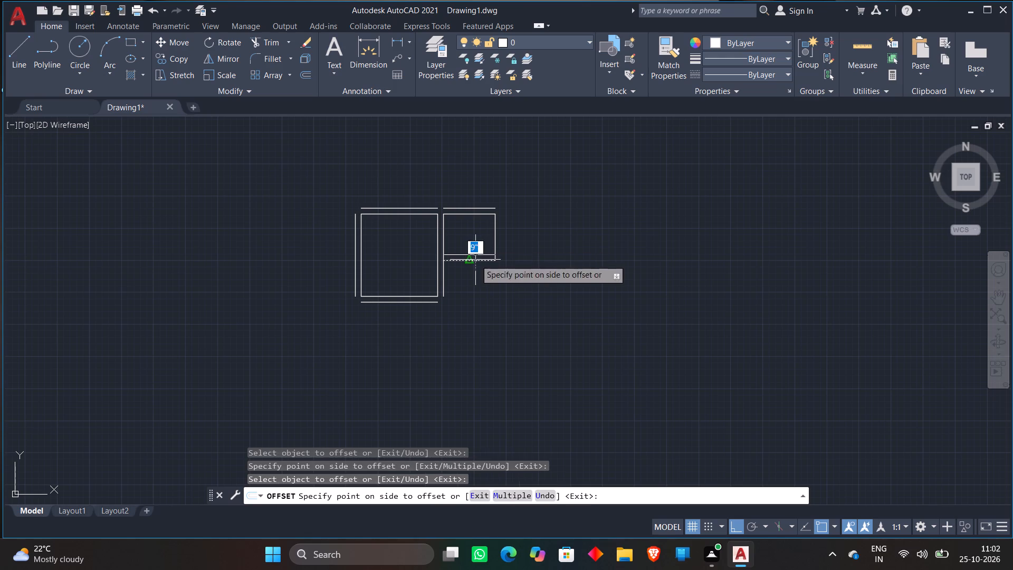
{"action": "left_click", "coordinate": [469, 300]}
{"action": "left_click", "coordinate": [494, 247]}
{"action": "left_click", "coordinate": [547, 238]}
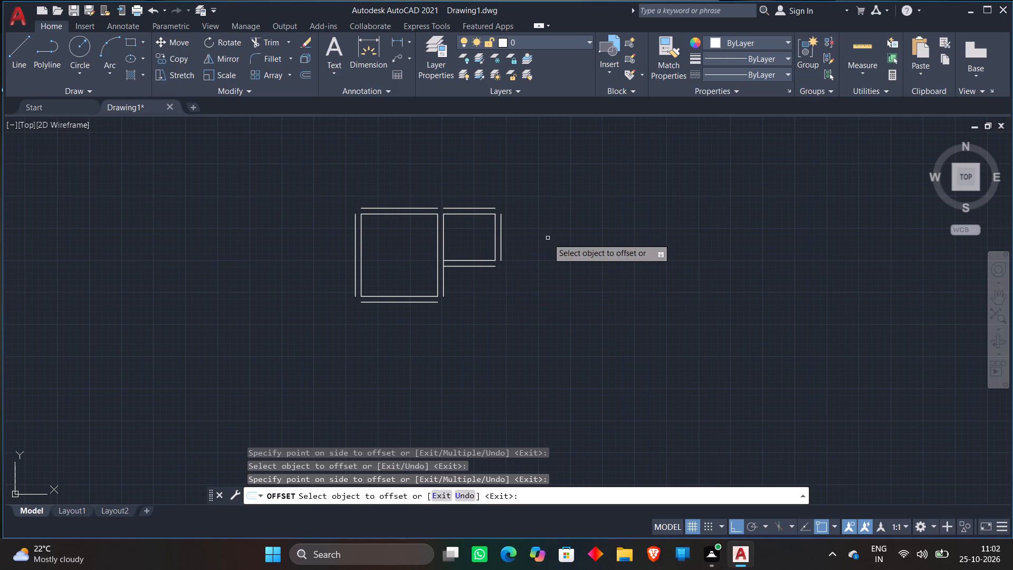
{"action": "key", "text": "space"}
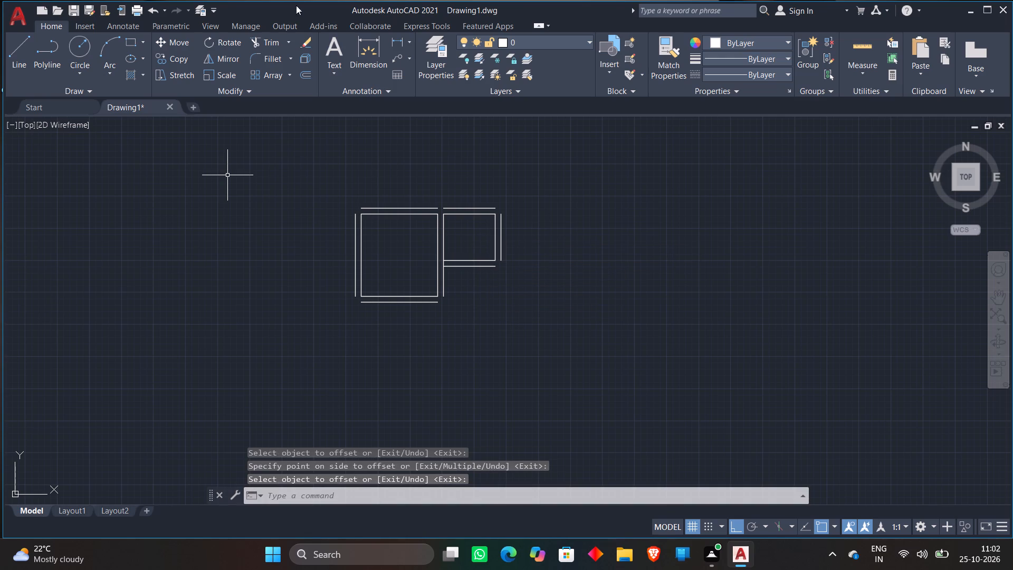
Draw a third room 5' wide by 3' high with Line, starting at the upper end of the second room's outer east wall line.
{"action": "double_click", "coordinate": [17, 63]}
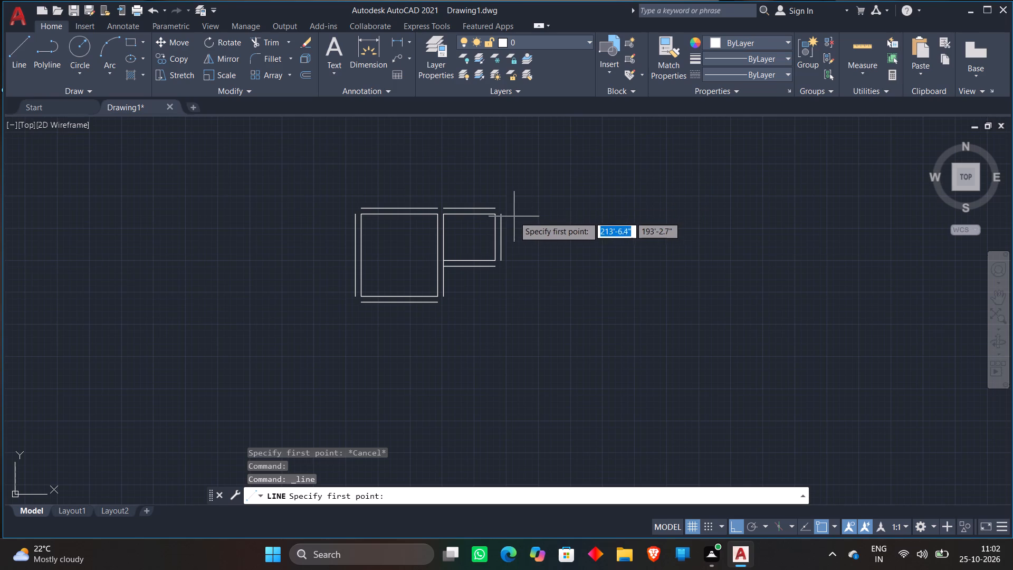
{"action": "left_click", "coordinate": [500, 214]}
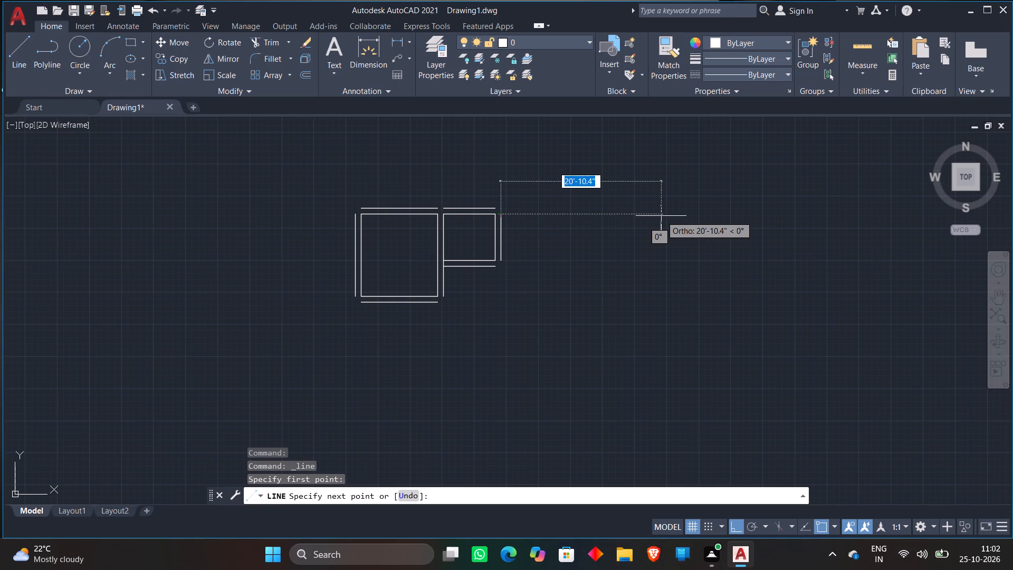
{"action": "type", "text": "5'"}
{"action": "key", "text": "Return"}
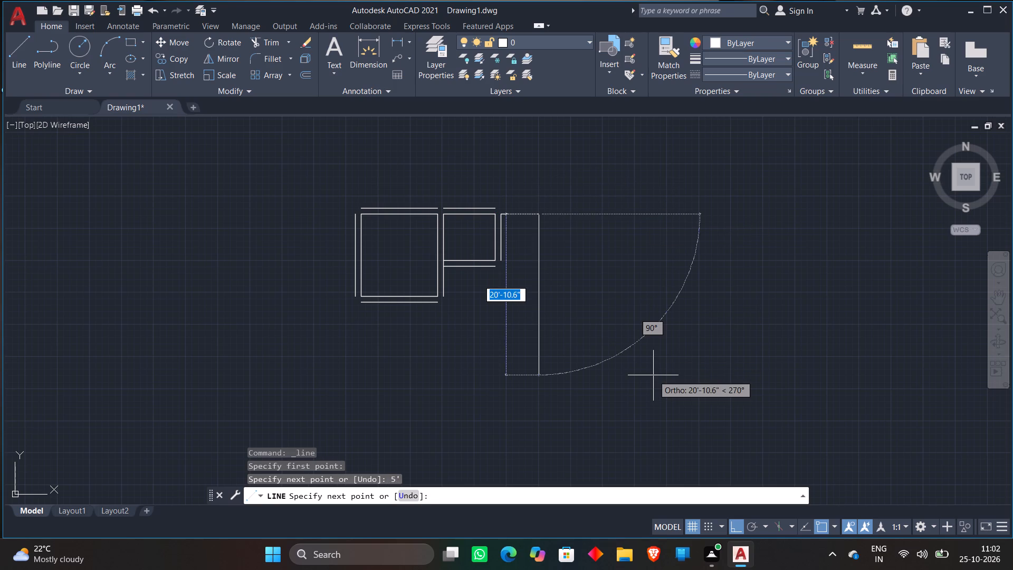
{"action": "type", "text": "3'"}
{"action": "key", "text": "Return"}
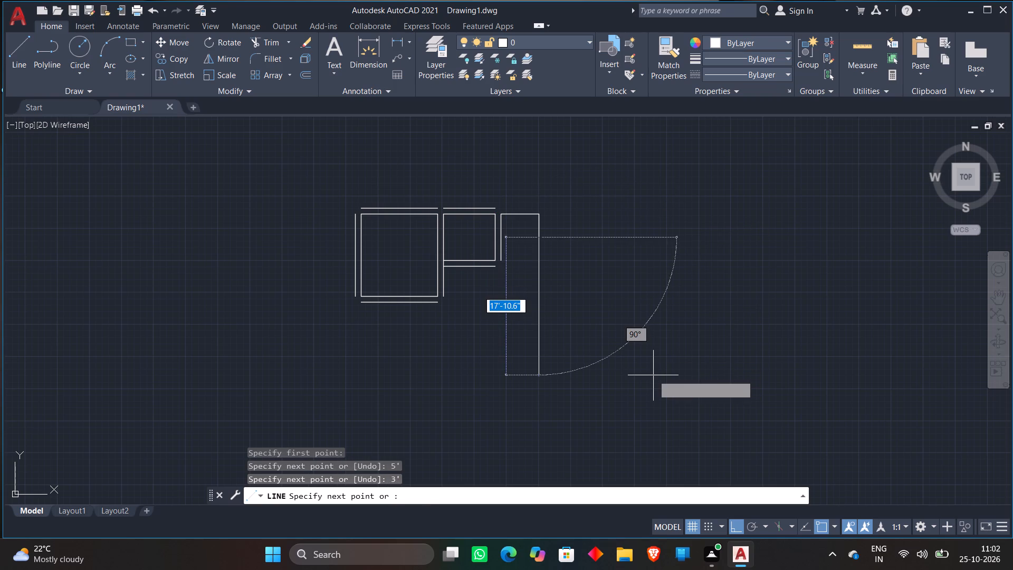
{"action": "type", "text": "5'"}
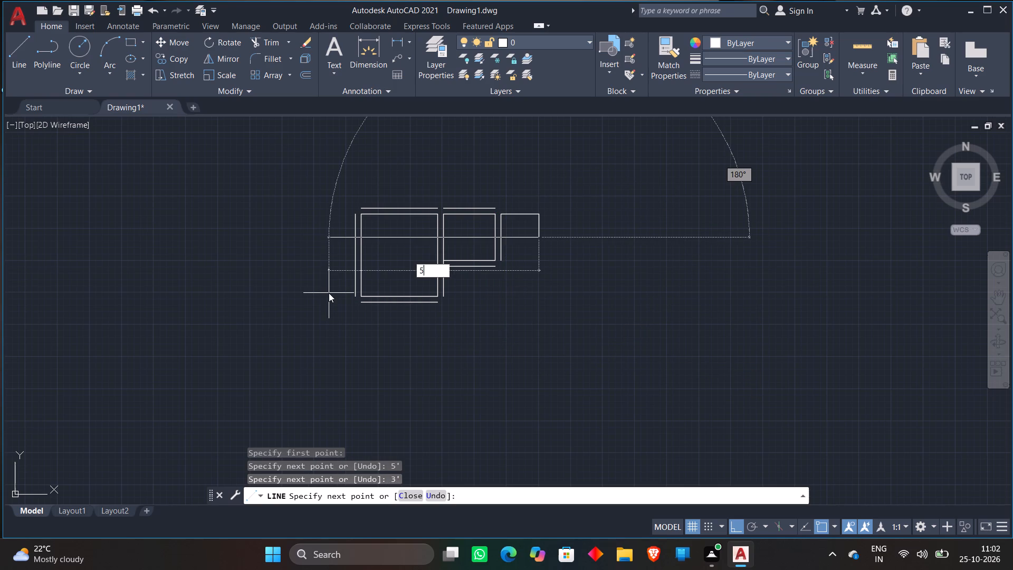
{"action": "key", "text": "Return"}
{"action": "key", "text": "space"}
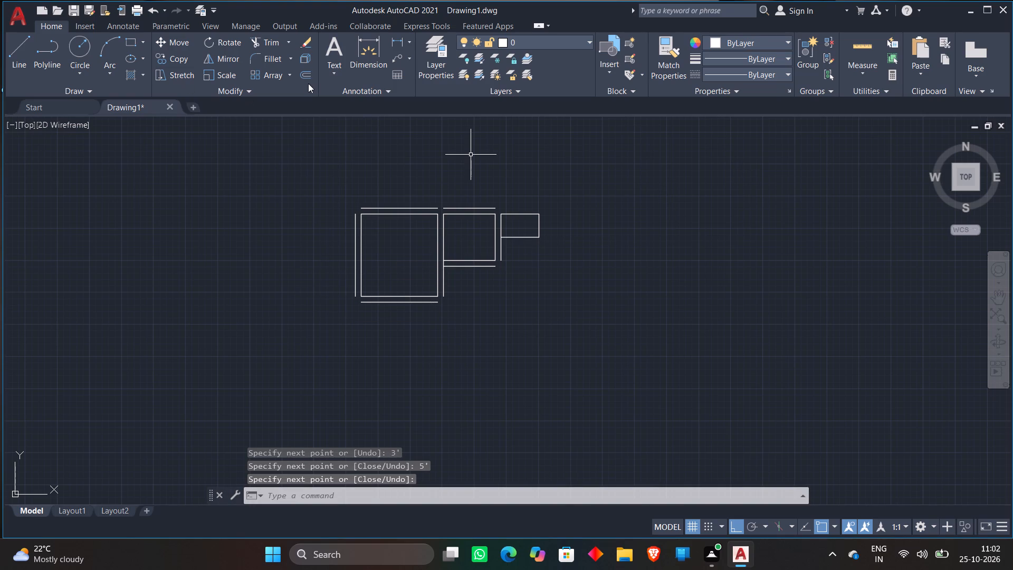
Offset the third room's upper, lower and east sides 9" outward to form its walls.
{"action": "left_click", "coordinate": [308, 73]}
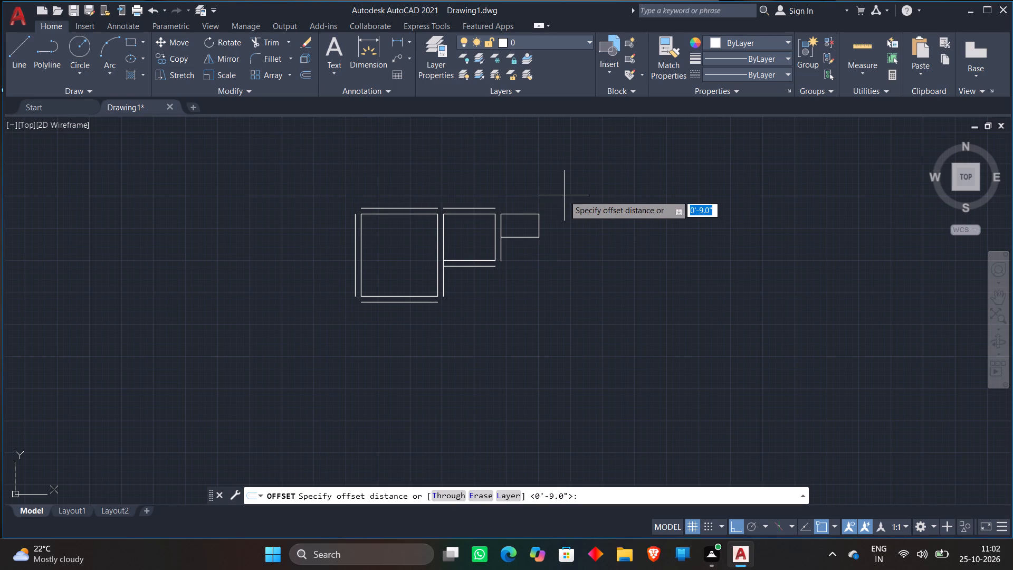
{"action": "key", "text": "Return"}
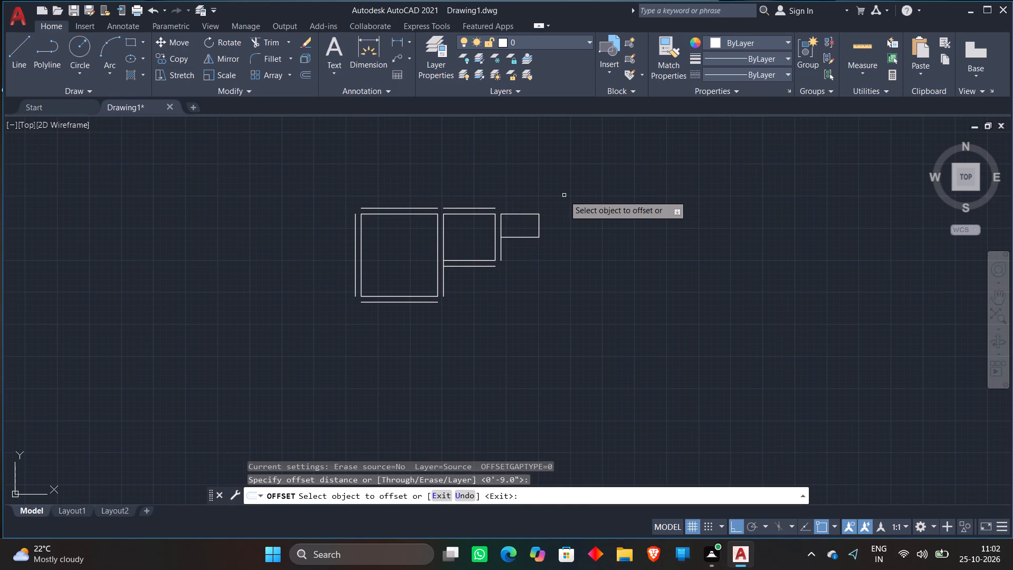
{"action": "scroll", "coordinate": [531, 218], "scroll_direction": "up", "scroll_amount": 2}
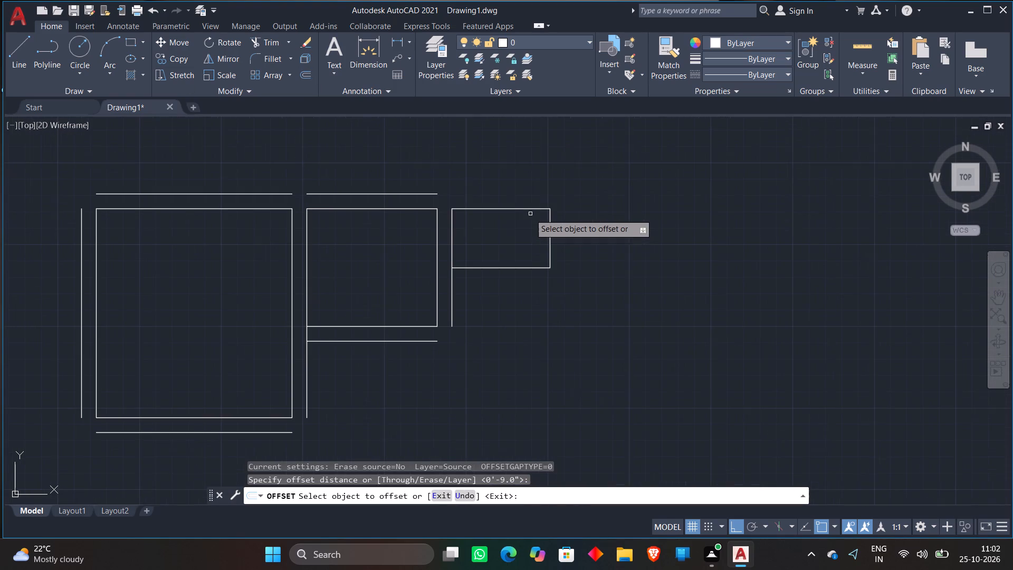
{"action": "left_click", "coordinate": [521, 209]}
{"action": "left_click", "coordinate": [524, 154]}
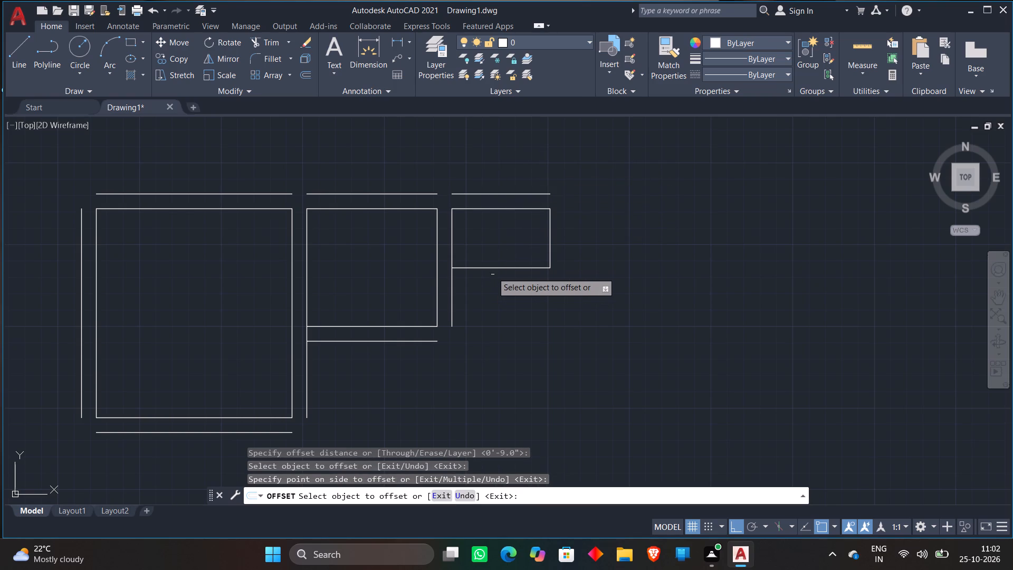
{"action": "left_click", "coordinate": [498, 268]}
{"action": "left_click", "coordinate": [486, 349]}
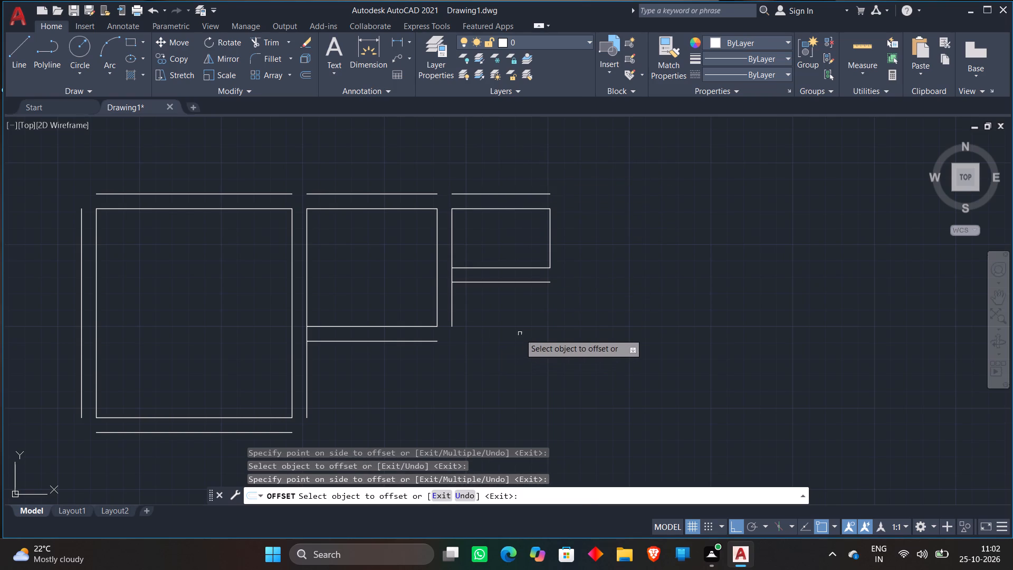
{"action": "left_click", "coordinate": [550, 256]}
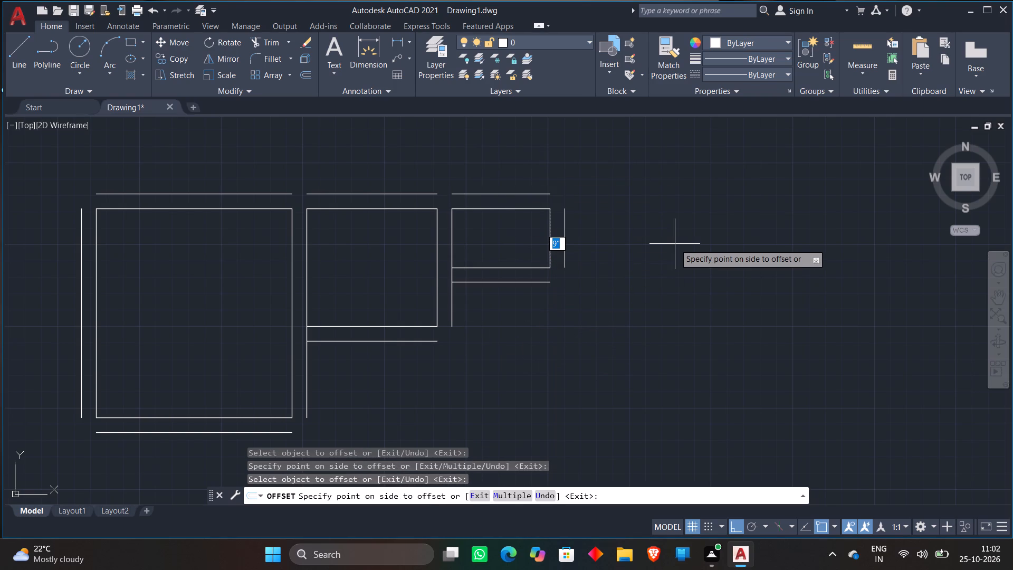
{"action": "left_click", "coordinate": [675, 244]}
{"action": "key", "text": "space"}
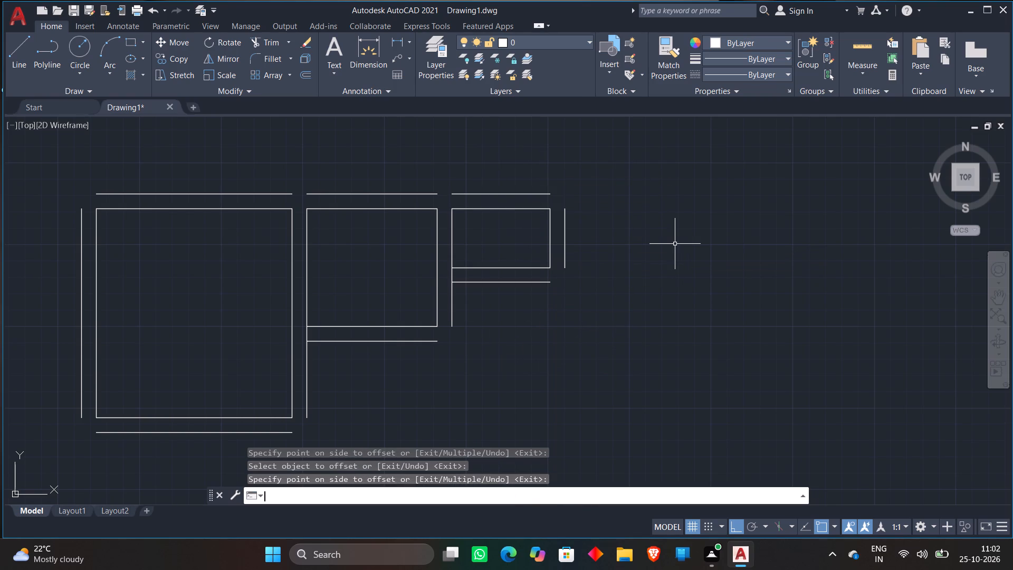
Draw a fourth room 5' wide by 7'4" high with Line, starting at the east end of the third room's outer lower wall line.
{"action": "left_click", "coordinate": [12, 51]}
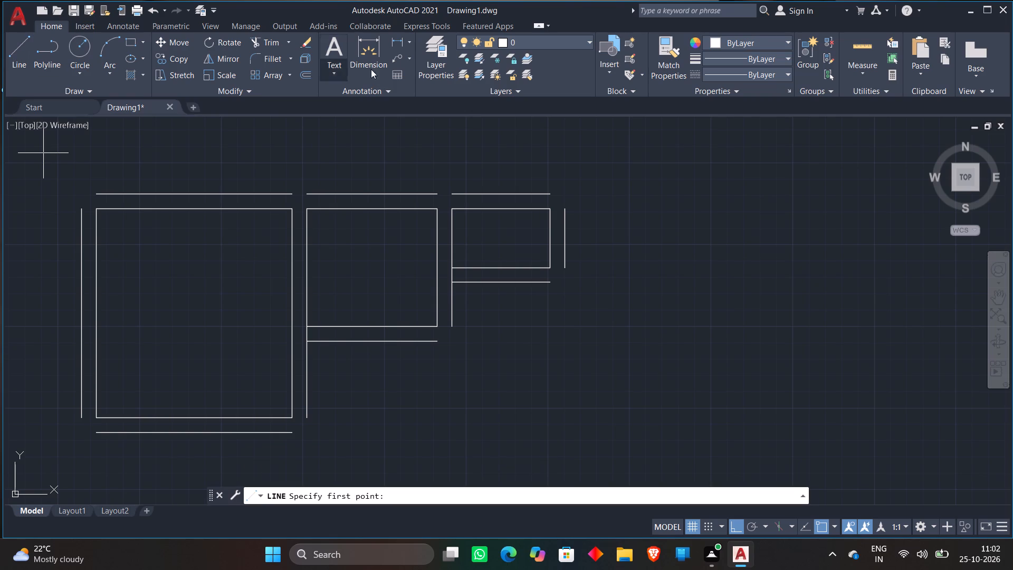
{"action": "left_click", "coordinate": [546, 287]}
{"action": "scroll", "coordinate": [561, 343], "scroll_direction": "down", "scroll_amount": 1}
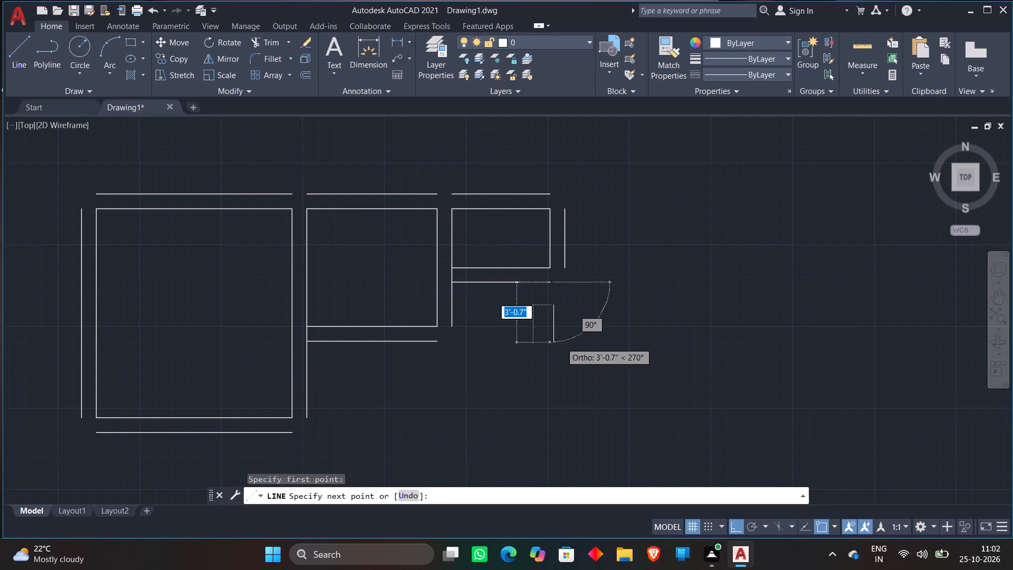
{"action": "scroll", "coordinate": [561, 343], "scroll_direction": "down", "scroll_amount": 1}
{"action": "middle_click_drag", "start_coordinate": [561, 342], "coordinate": [597, 252]}
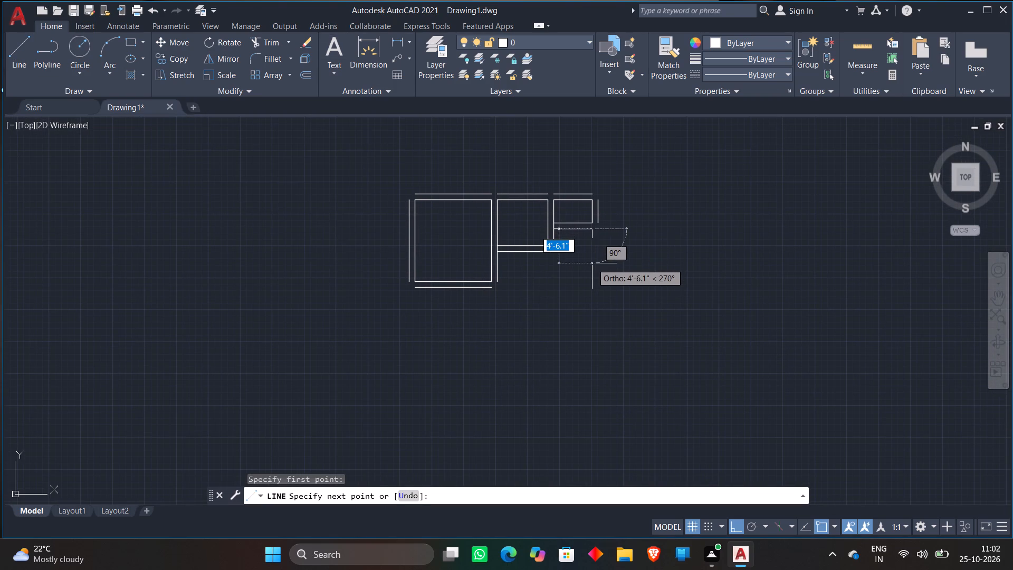
{"action": "type", "text": "7'4"}
{"action": "key", "text": "shift+quotedbl"}
{"action": "key", "text": "Return"}
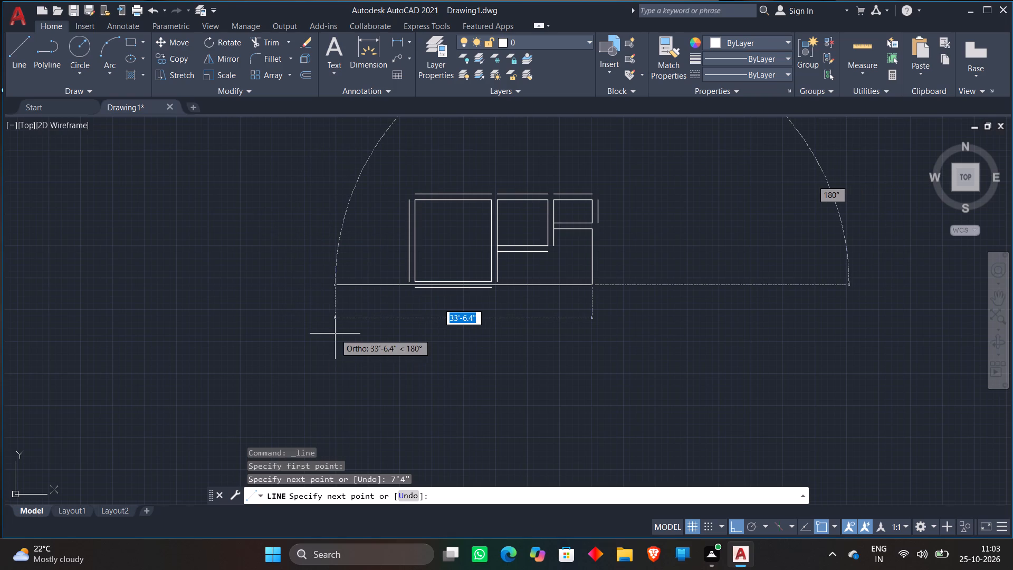
{"action": "type", "text": "5'"}
{"action": "key", "text": "Return"}
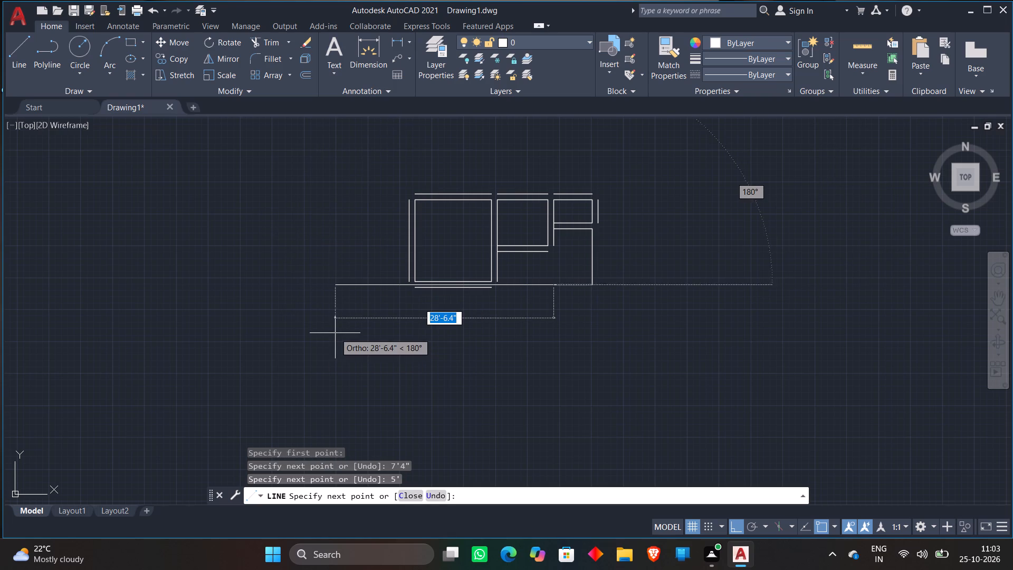
{"action": "type", "text": "7'4\""}
{"action": "key", "text": "Return"}
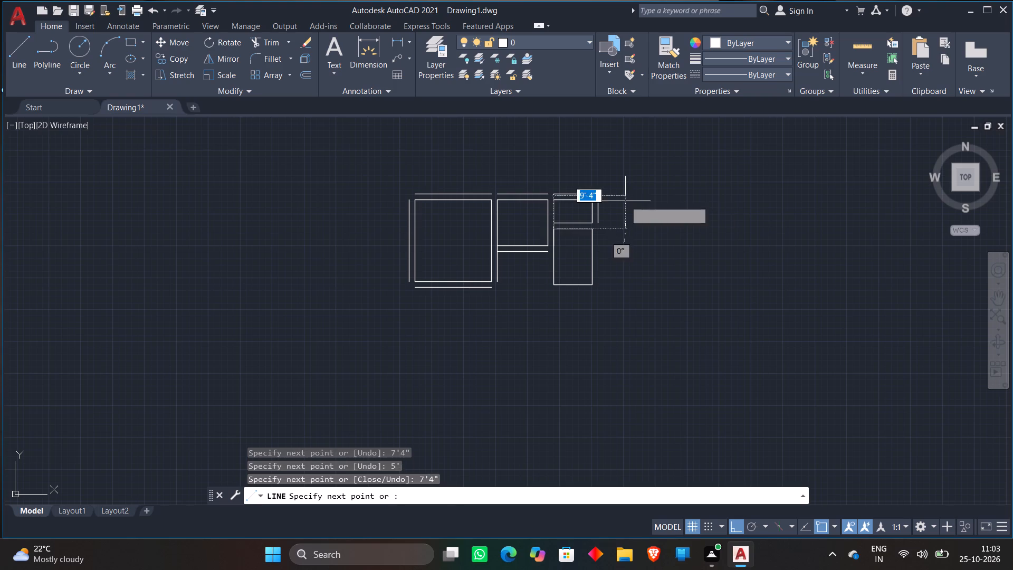
{"action": "key", "text": "space"}
Offset the fourth room's west, lower and east sides 9" outward to form its walls.
{"action": "scroll", "coordinate": [589, 215], "scroll_direction": "up", "scroll_amount": 2}
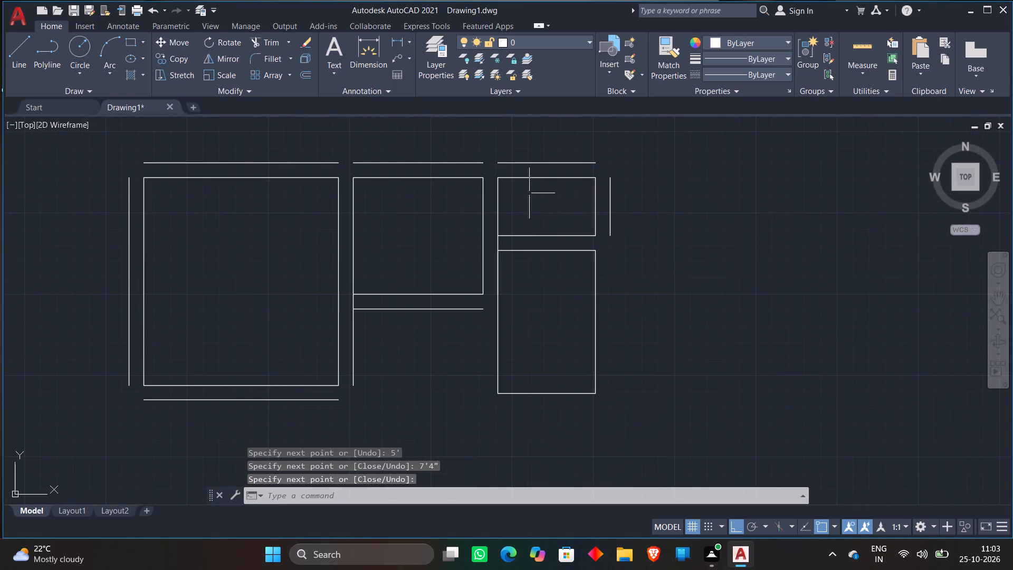
{"action": "left_click", "coordinate": [307, 73]}
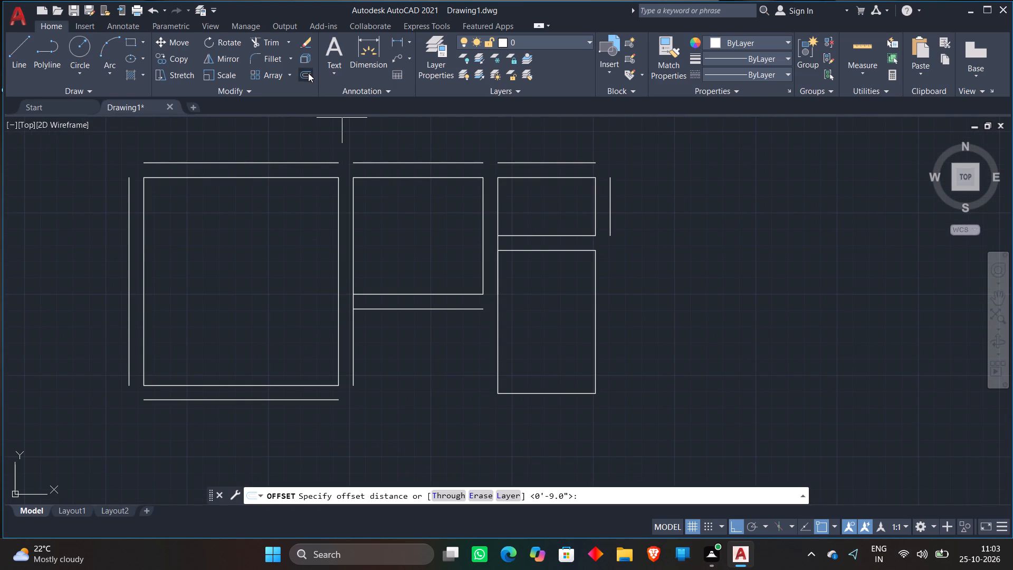
{"action": "key", "text": "Return"}
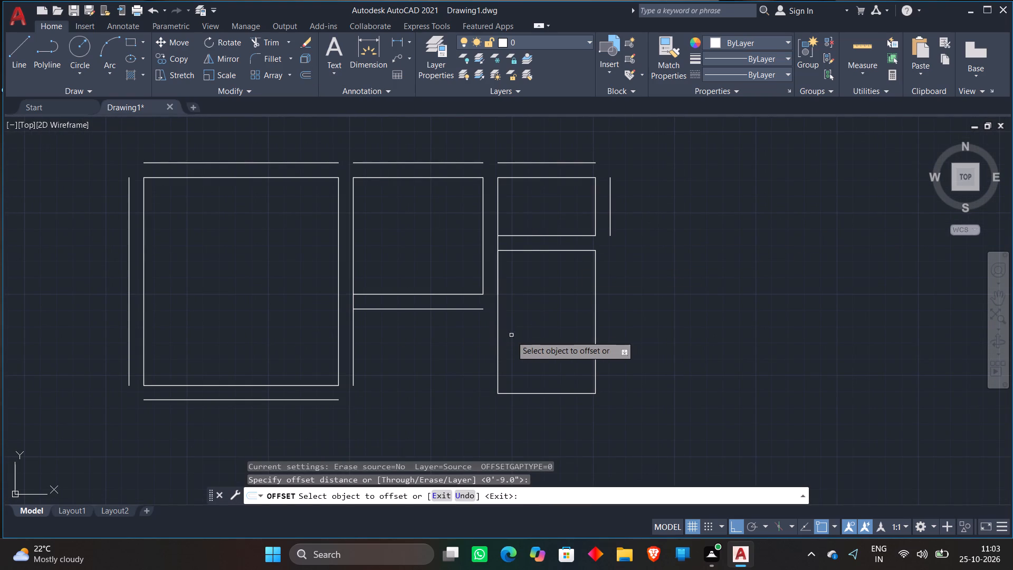
{"action": "left_click", "coordinate": [496, 348]}
{"action": "left_click", "coordinate": [402, 358]}
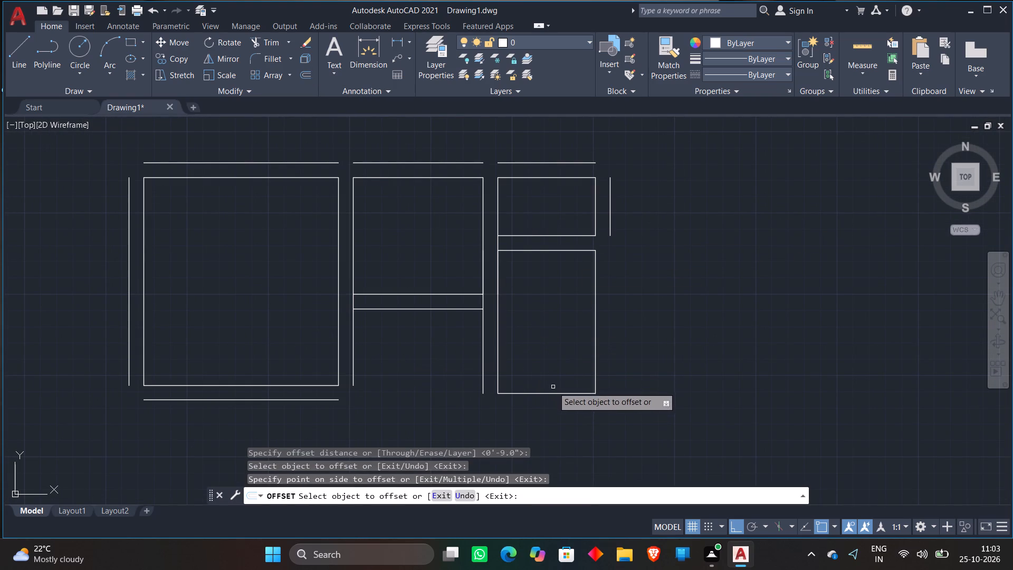
{"action": "left_click", "coordinate": [553, 394]}
{"action": "left_click", "coordinate": [550, 436]}
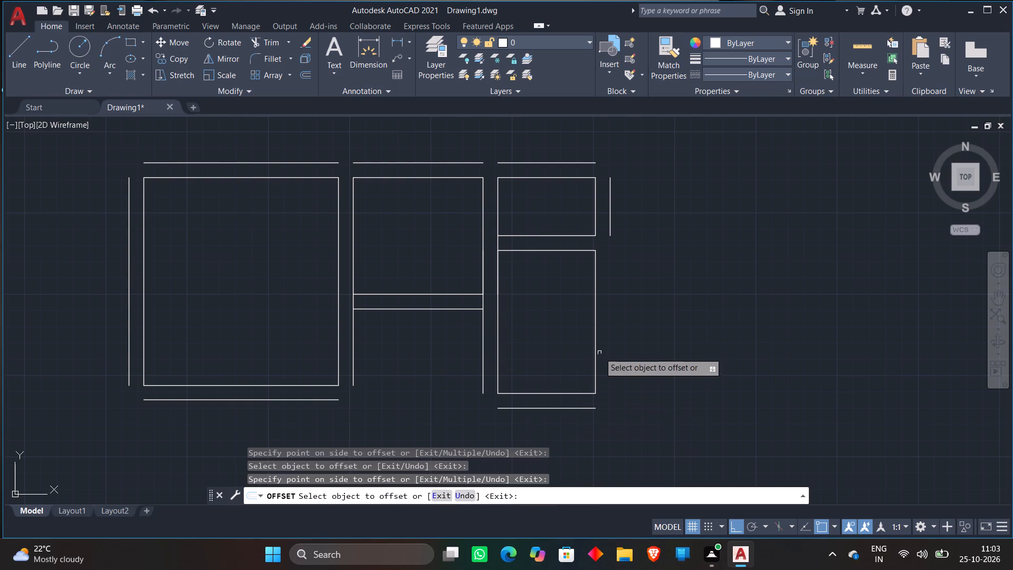
{"action": "left_click", "coordinate": [596, 366]}
{"action": "left_click", "coordinate": [658, 348]}
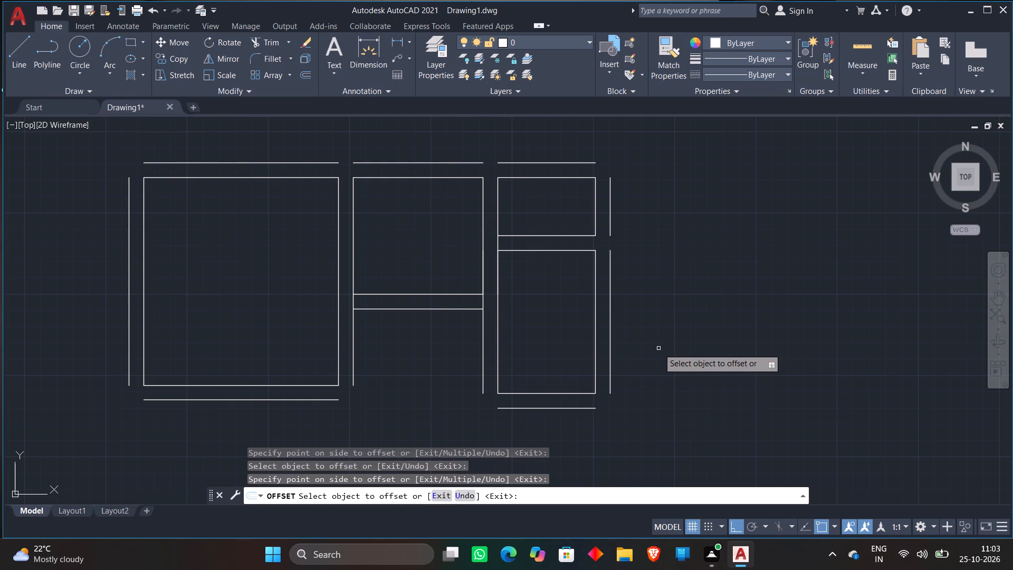
{"action": "key", "text": "space"}
Trim the vertical line segment closing the west end of the wall between the third and fourth rooms.
{"action": "type", "text": "tr"}
{"action": "key", "text": "space"}
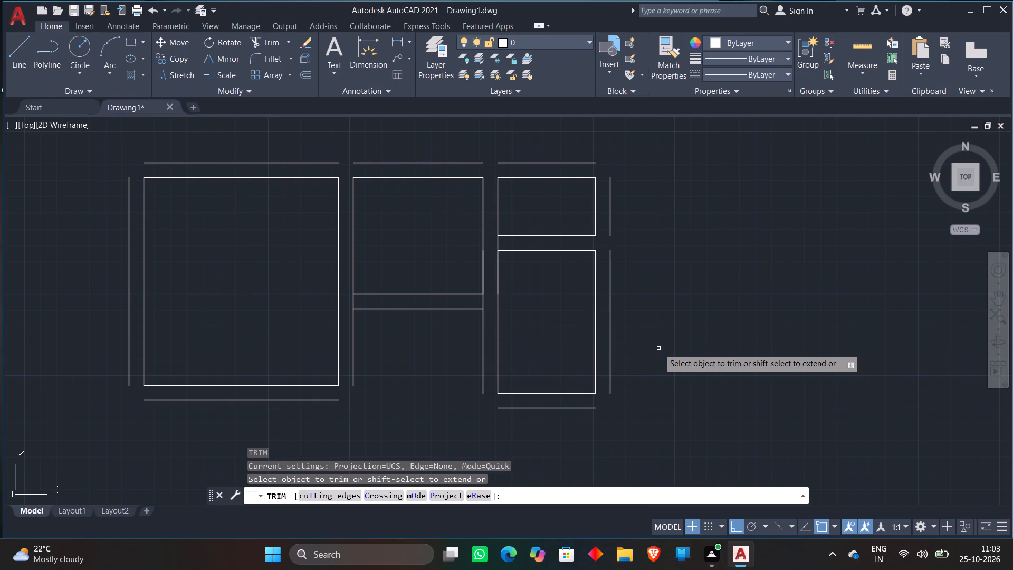
{"action": "scroll", "coordinate": [493, 229], "scroll_direction": "up", "scroll_amount": 3}
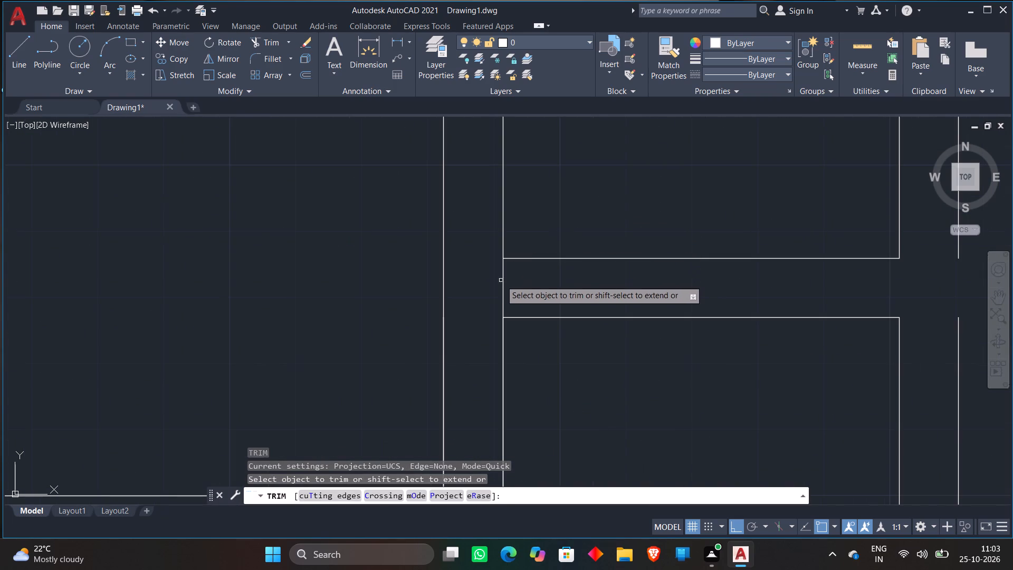
{"action": "left_click", "coordinate": [501, 280]}
{"action": "left_click", "coordinate": [524, 278]}
{"action": "scroll", "coordinate": [524, 278], "scroll_direction": "down", "scroll_amount": 5}
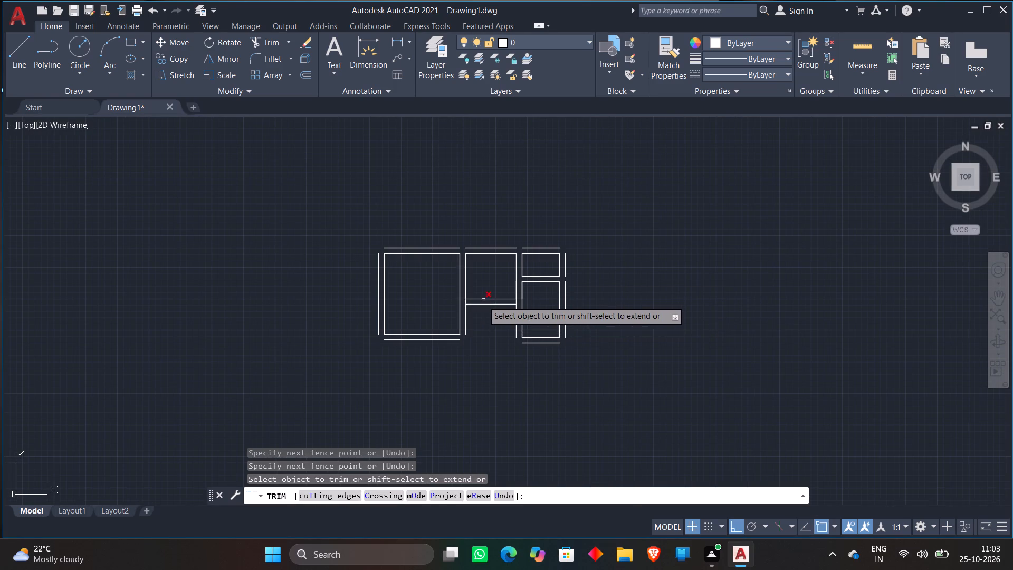
{"action": "scroll", "coordinate": [482, 301], "scroll_direction": "up", "scroll_amount": 3}
{"action": "key", "text": "space"}
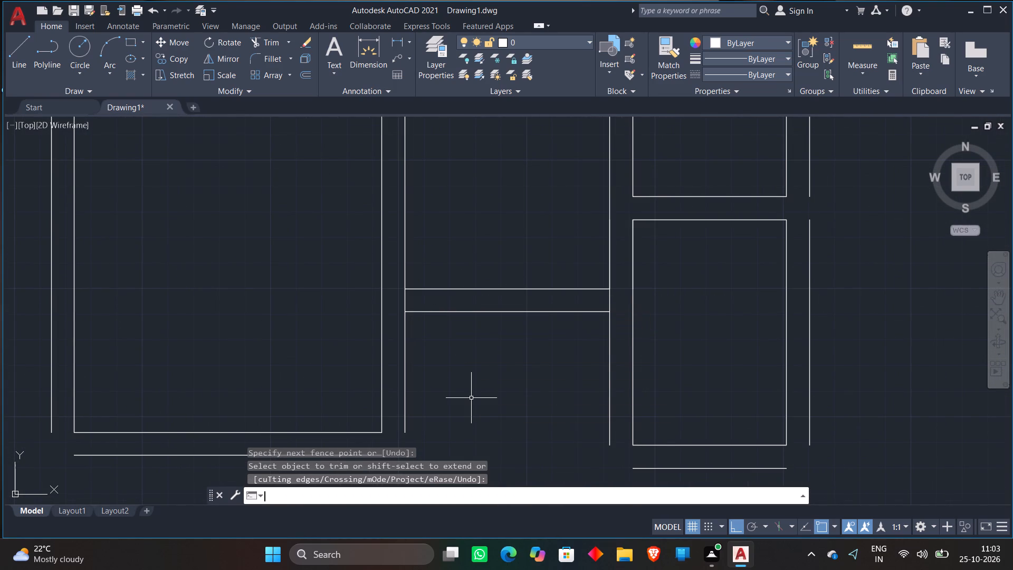
Draw a fifth room 18'8" wide by 16'8" high with Line, starting at the upper end of the third room's outer east wall line.
{"action": "scroll", "coordinate": [473, 392], "scroll_direction": "down", "scroll_amount": 2}
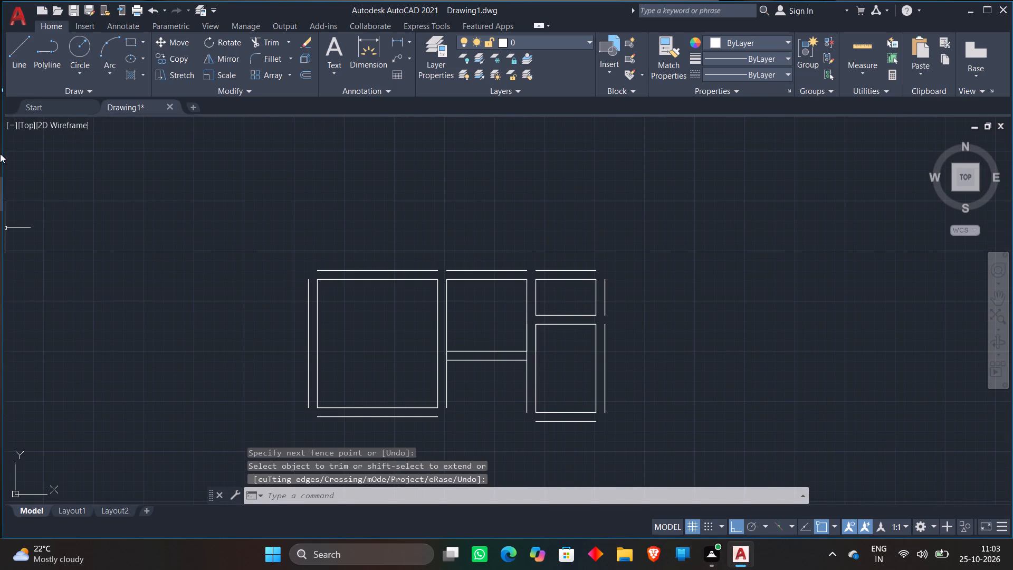
{"action": "left_click", "coordinate": [17, 65]}
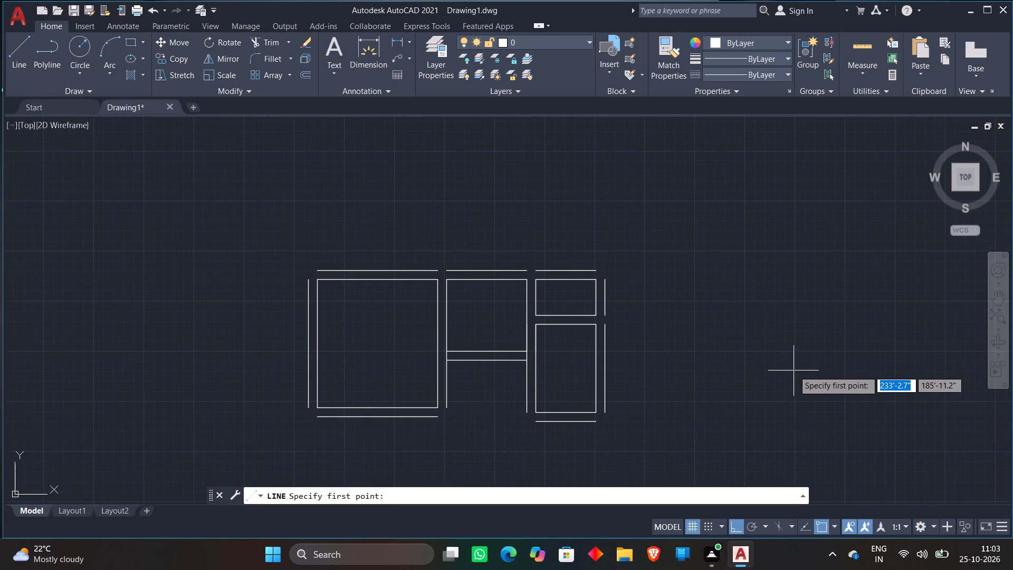
{"action": "left_click", "coordinate": [606, 279]}
{"action": "middle_click_drag", "start_coordinate": [791, 278], "coordinate": [783, 278]}
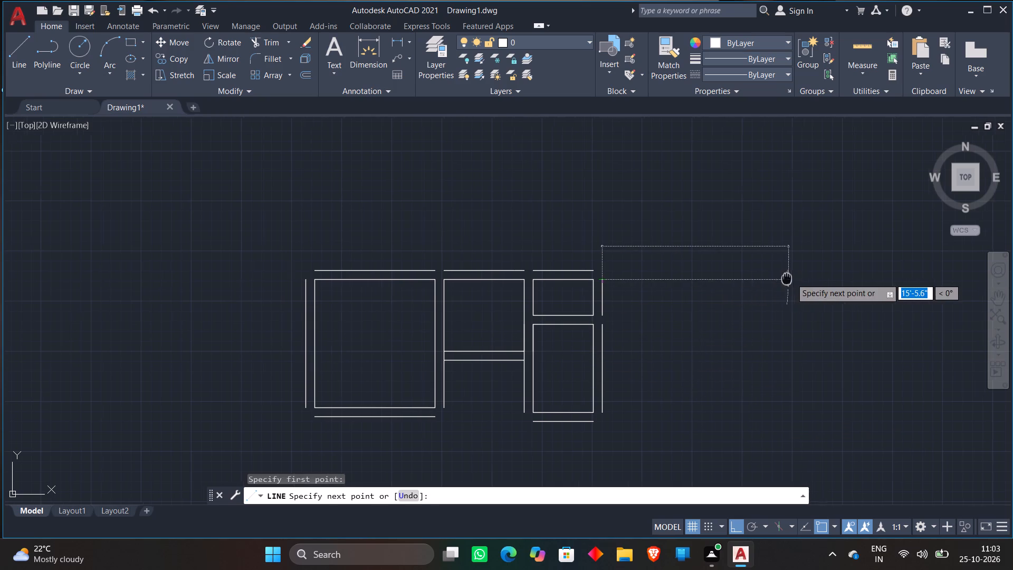
{"action": "middle_click_drag", "start_coordinate": [783, 278], "coordinate": [728, 279]}
{"action": "type", "text": "18'8"}
{"action": "key", "text": "shift+quotedbl"}
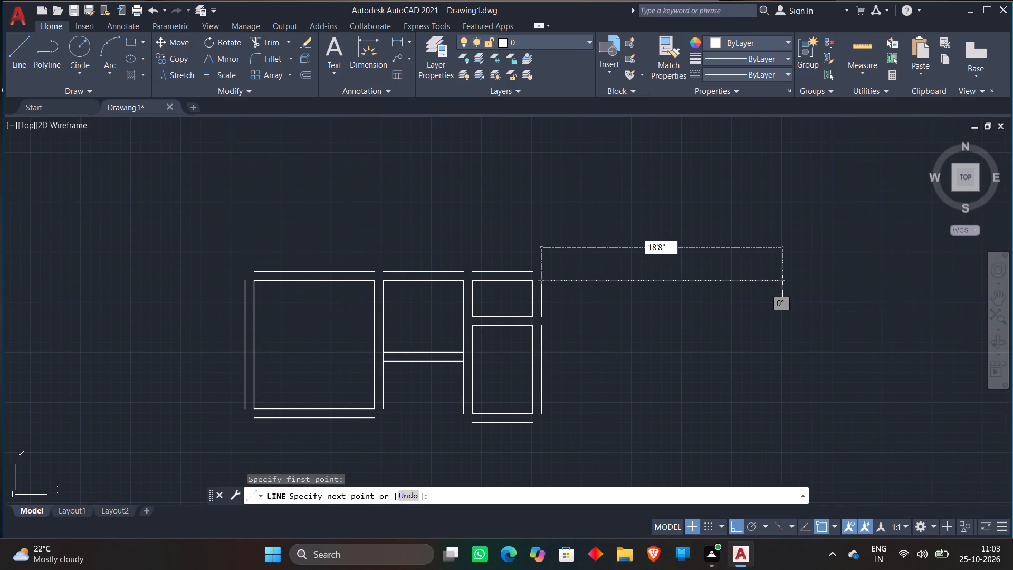
{"action": "key", "text": "Return"}
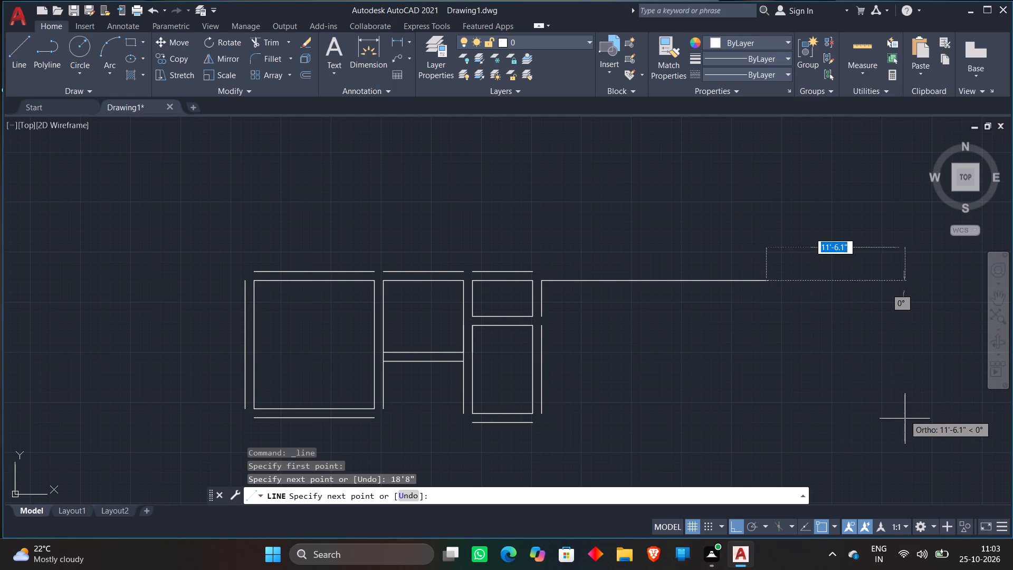
{"action": "middle_click_drag", "start_coordinate": [912, 446], "coordinate": [906, 311]}
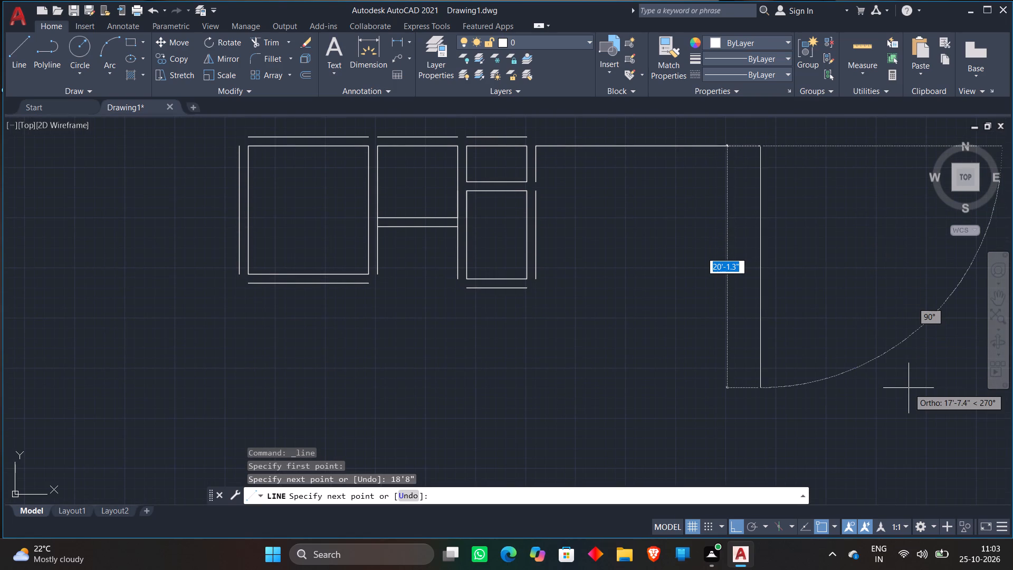
{"action": "type", "text": "16'8"}
{"action": "key", "text": "shift+quotedbl"}
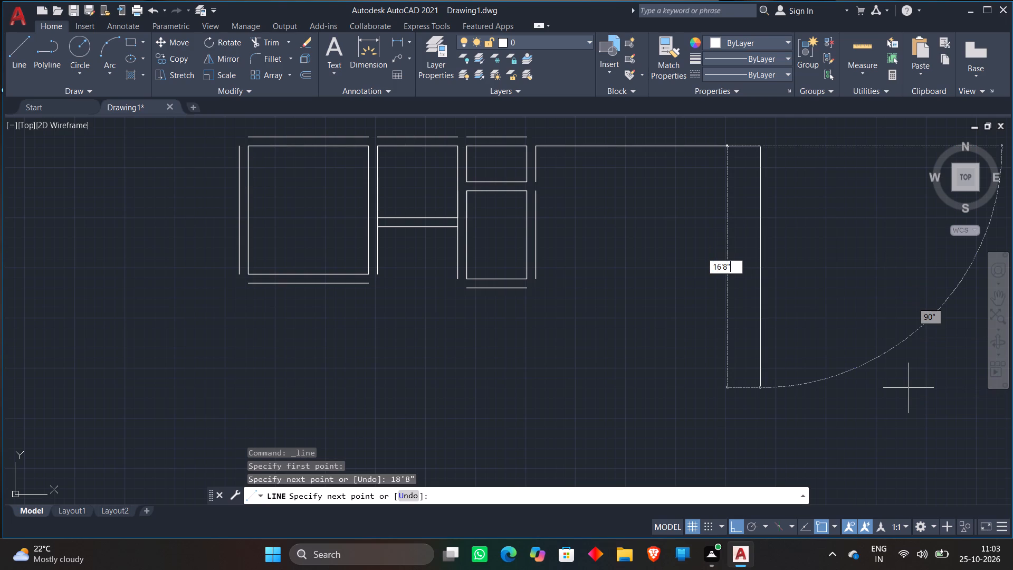
{"action": "key", "text": "Return"}
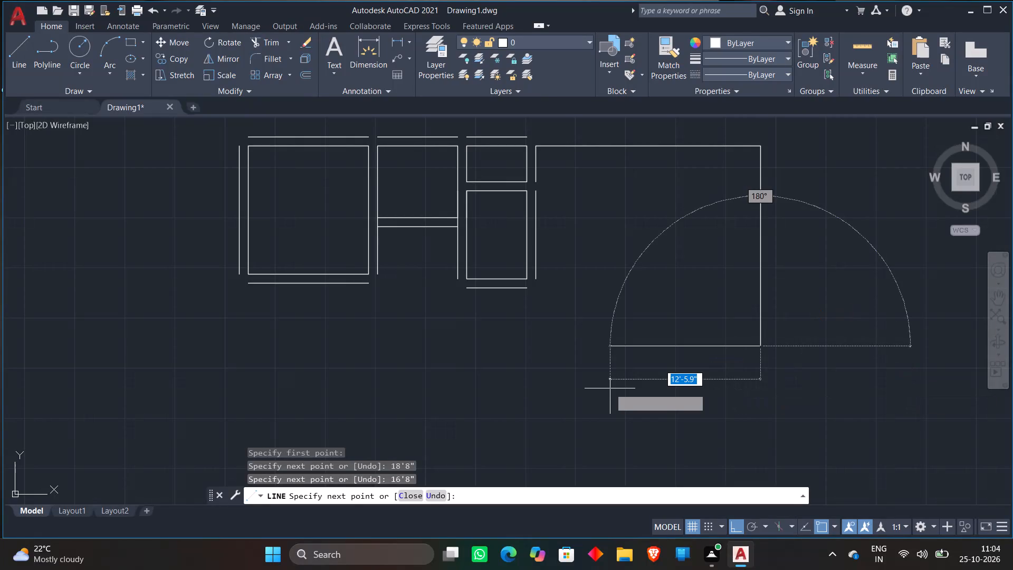
{"action": "type", "text": "18"}
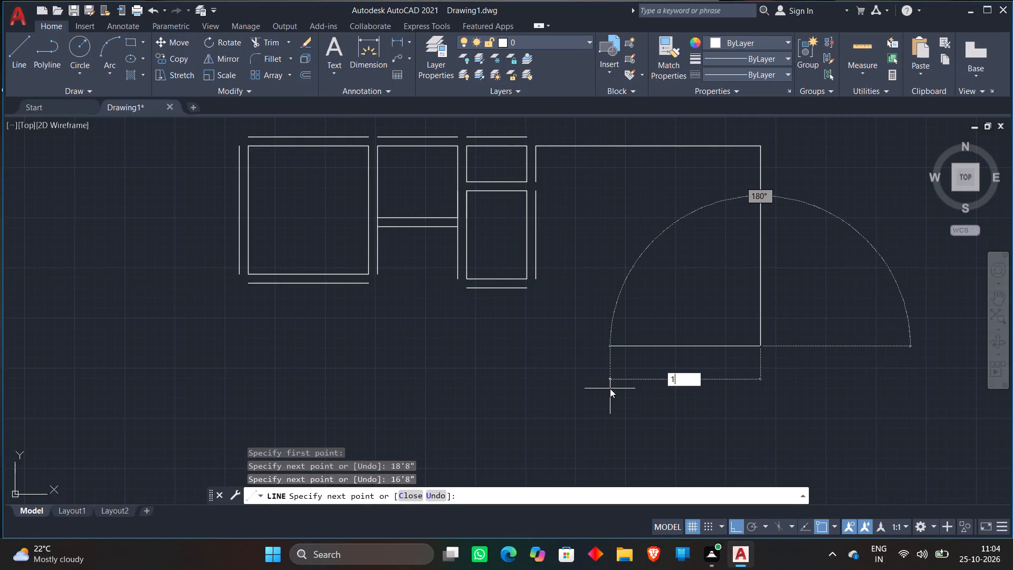
{"action": "type", "text": "''"}
{"action": "key", "text": "8"}
{"action": "key", "text": "BackSpace"}
{"action": "key", "text": "BackSpace"}
{"action": "key", "text": "8"}
{"action": "key", "text": "shift+quotedbl"}
{"action": "key", "text": "Return"}
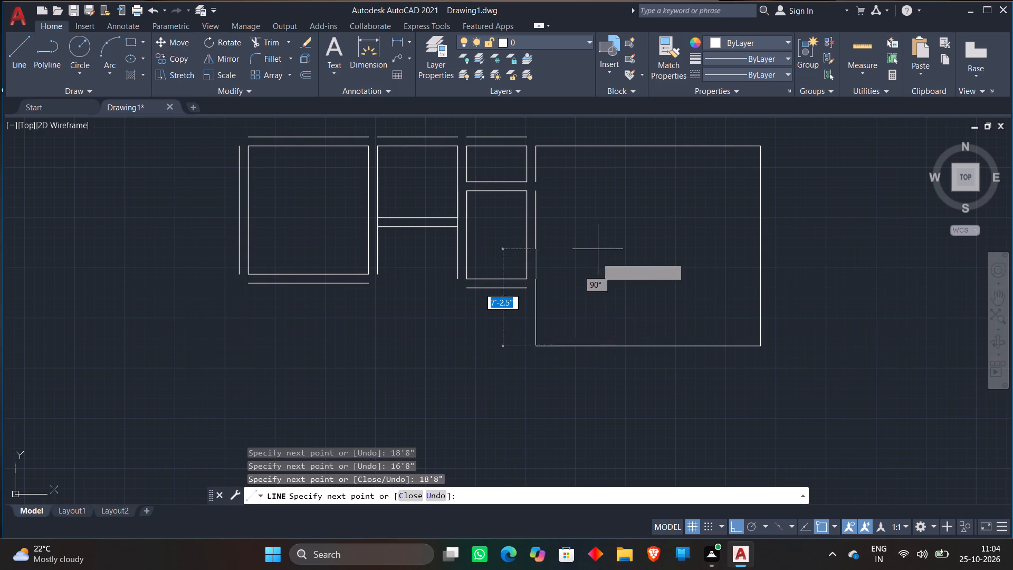
{"action": "type", "text": "16'8\""}
{"action": "key", "text": "Return"}
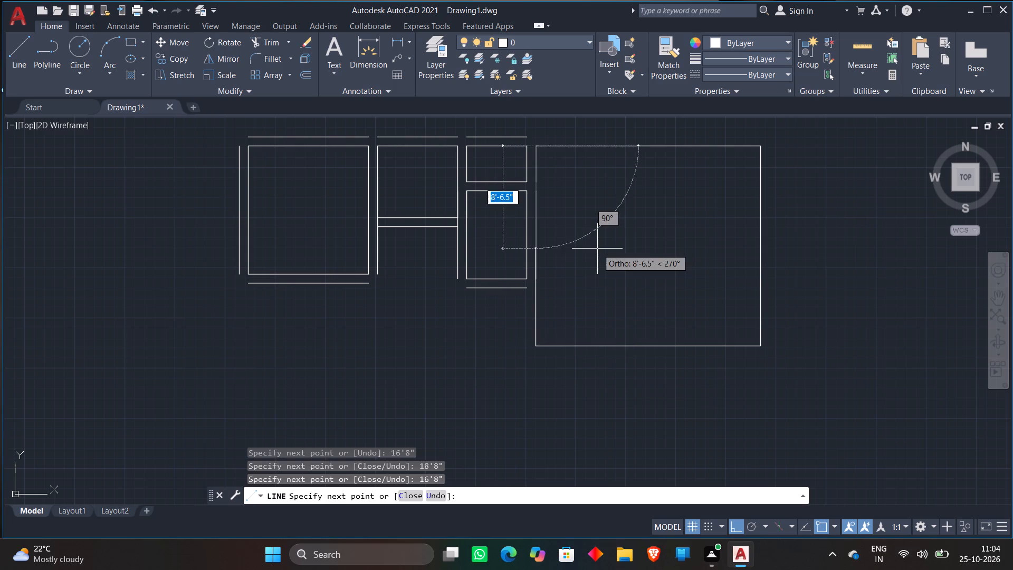
{"action": "key", "text": "space"}
Offset the fifth room's upper, lower, west and east sides 9" outward to form its walls.
{"action": "scroll", "coordinate": [598, 247], "scroll_direction": "down", "scroll_amount": 2}
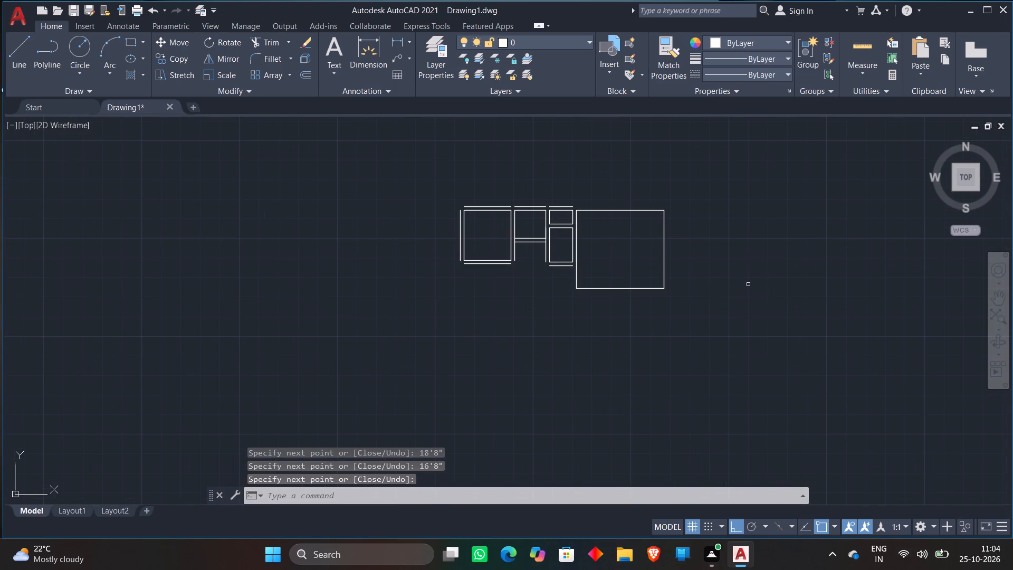
{"action": "left_click", "coordinate": [302, 72]}
{"action": "key", "text": "Return"}
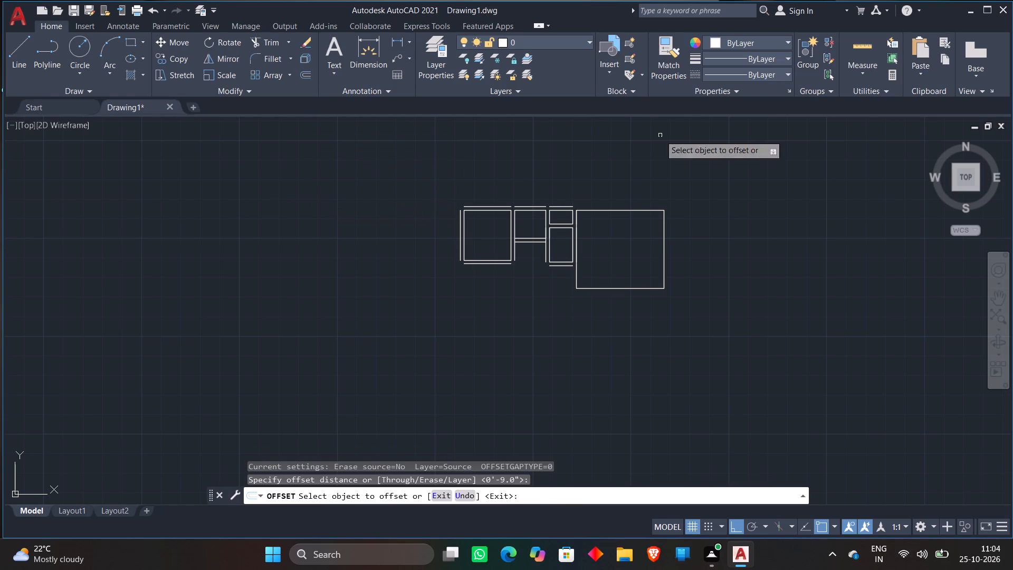
{"action": "left_click", "coordinate": [621, 211]}
{"action": "left_click", "coordinate": [636, 174]}
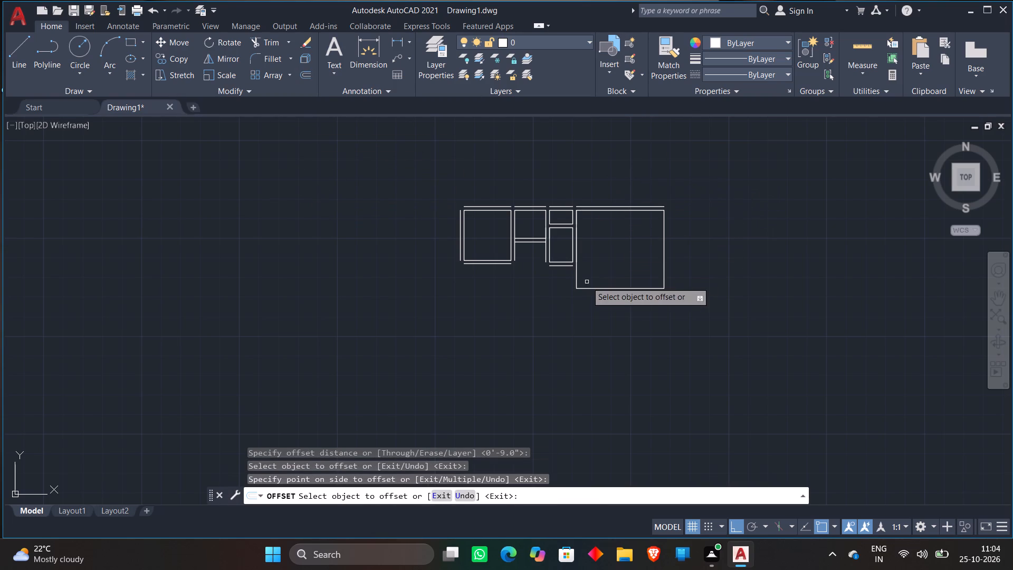
{"action": "left_click", "coordinate": [591, 287]}
{"action": "left_click", "coordinate": [571, 333]}
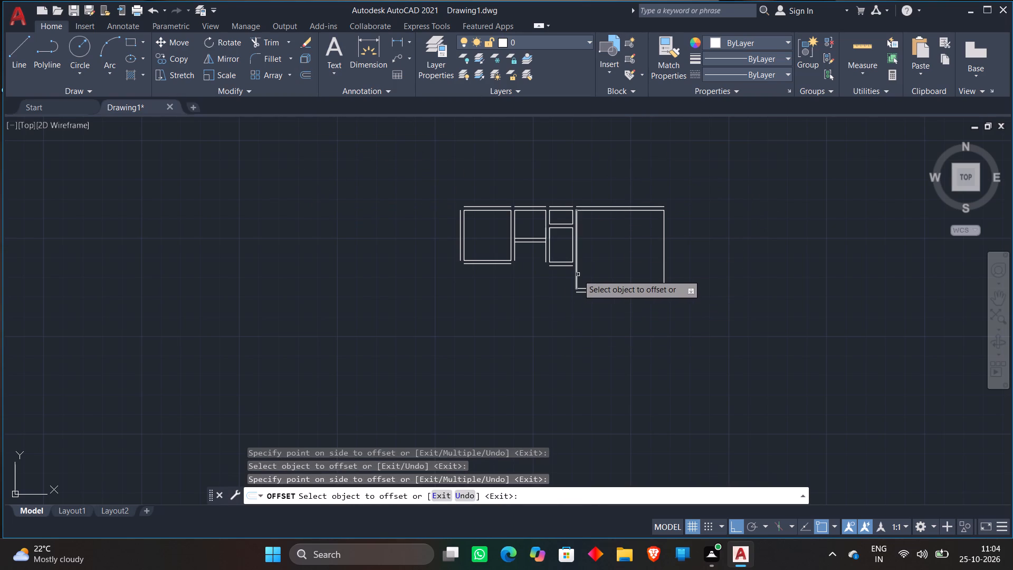
{"action": "left_click", "coordinate": [578, 274]}
{"action": "left_click", "coordinate": [532, 277]}
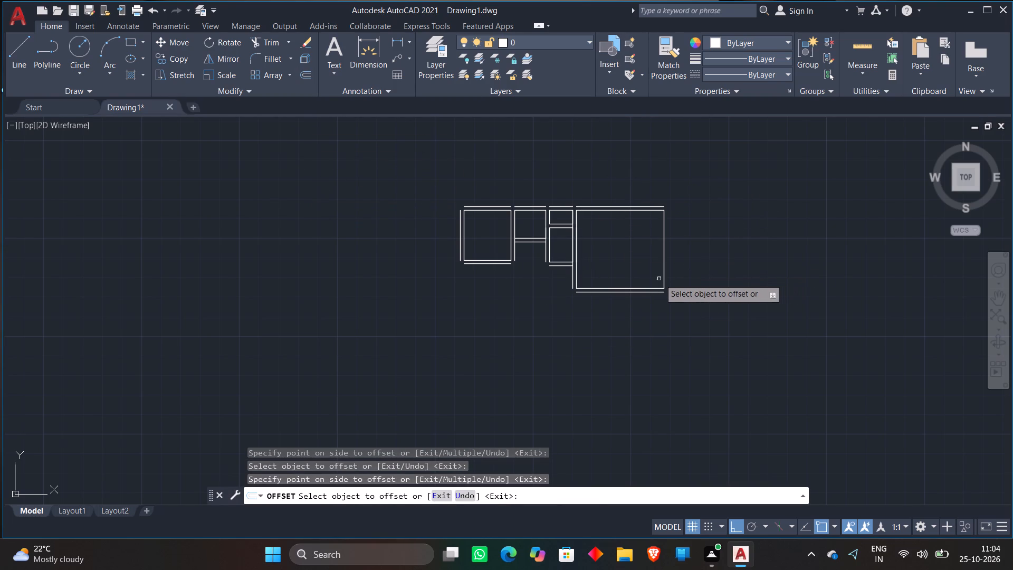
{"action": "left_click", "coordinate": [663, 277]}
{"action": "left_click", "coordinate": [716, 276]}
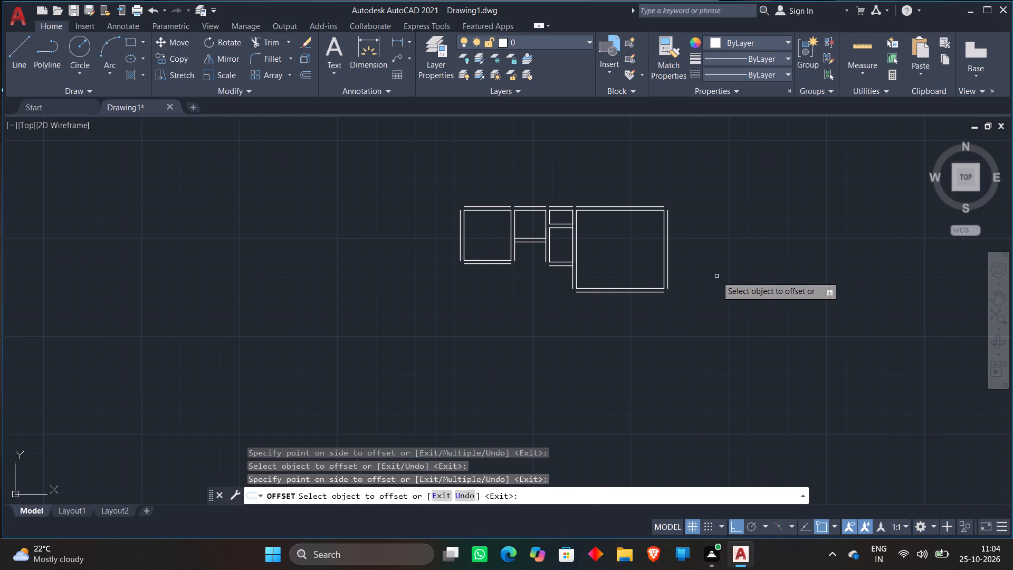
{"action": "scroll", "coordinate": [716, 276], "scroll_direction": "up", "scroll_amount": 1}
{"action": "scroll", "coordinate": [722, 292], "scroll_direction": "down", "scroll_amount": 2}
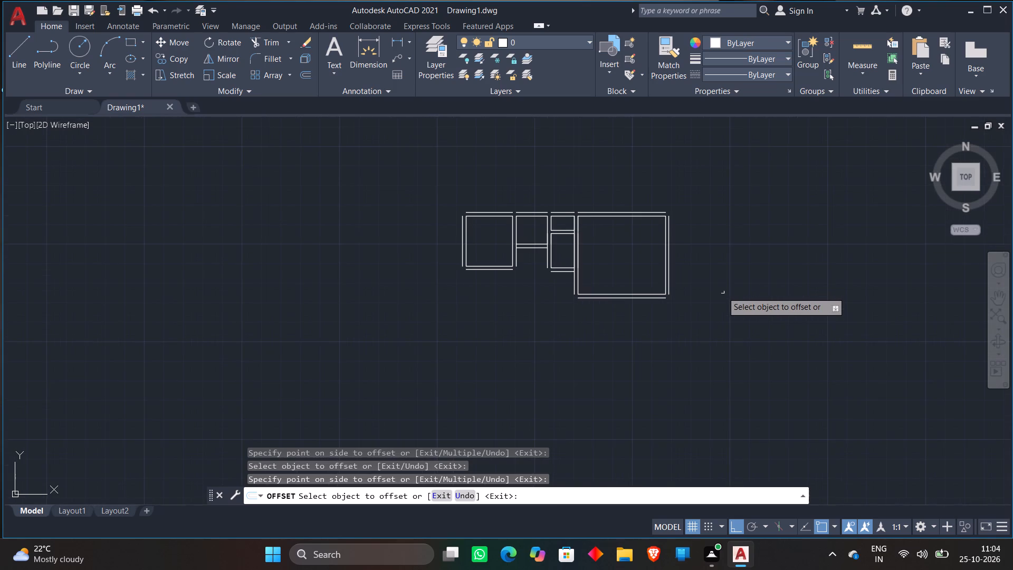
{"action": "key", "text": "space"}
Draw a sixth room 12'4" wide by 16'8" high with Line, starting at the upper end of the fifth room's outer east wall line.
{"action": "scroll", "coordinate": [879, 455], "scroll_direction": "down", "scroll_amount": 1}
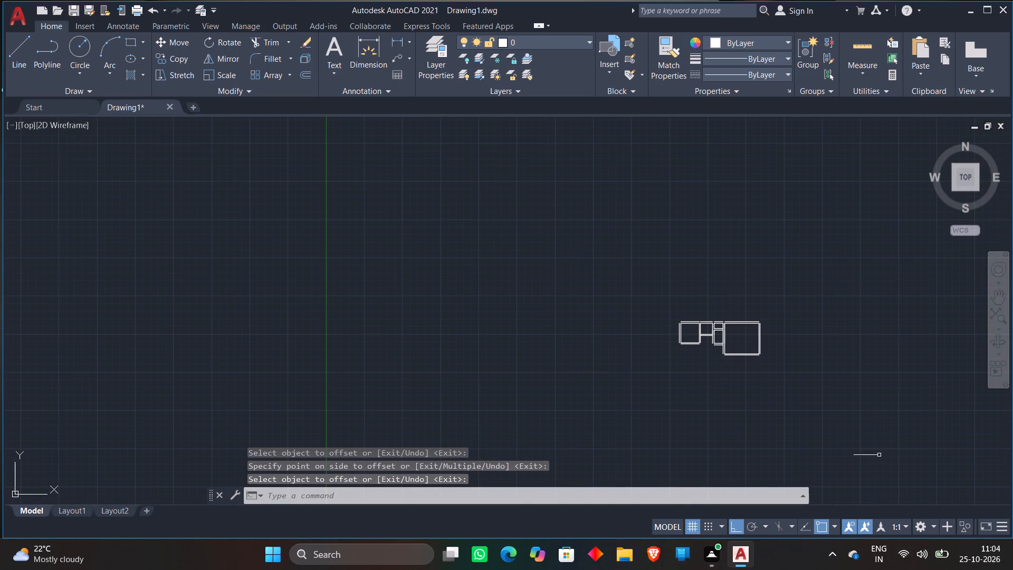
{"action": "left_click", "coordinate": [16, 47]}
{"action": "scroll", "coordinate": [799, 342], "scroll_direction": "up", "scroll_amount": 3}
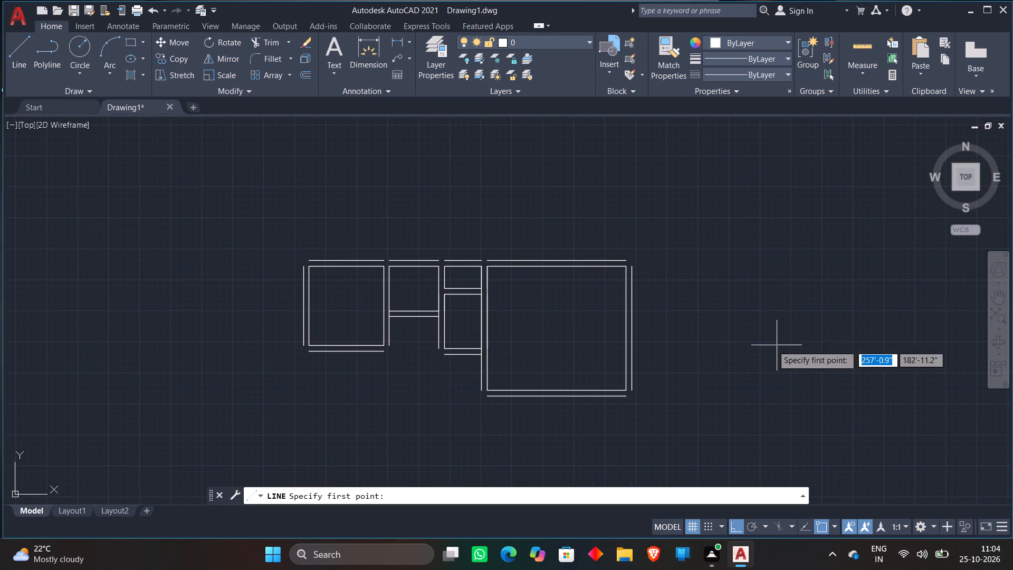
{"action": "middle_click_drag", "start_coordinate": [671, 282], "coordinate": [737, 166]}
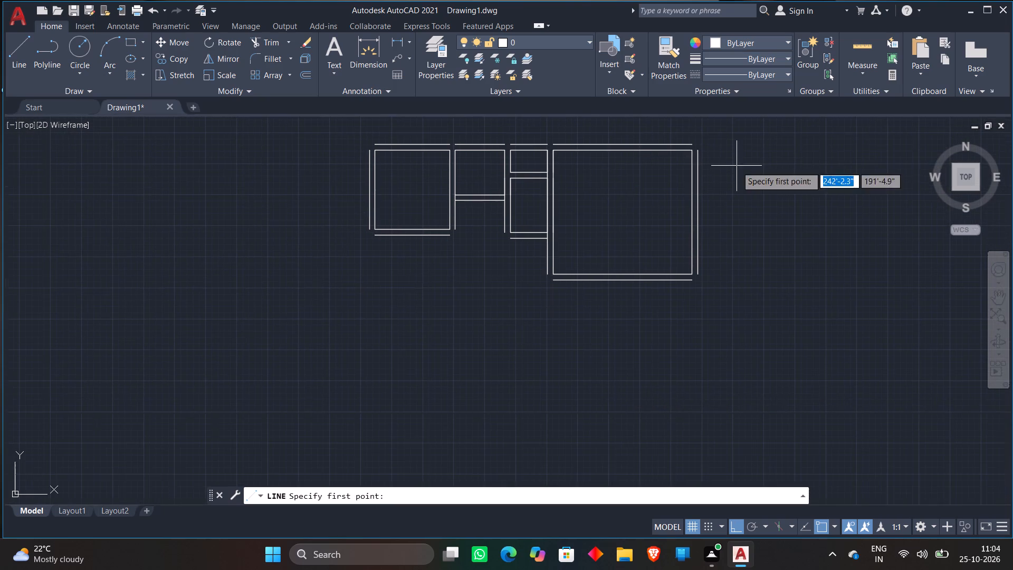
{"action": "scroll", "coordinate": [688, 153], "scroll_direction": "up", "scroll_amount": 2}
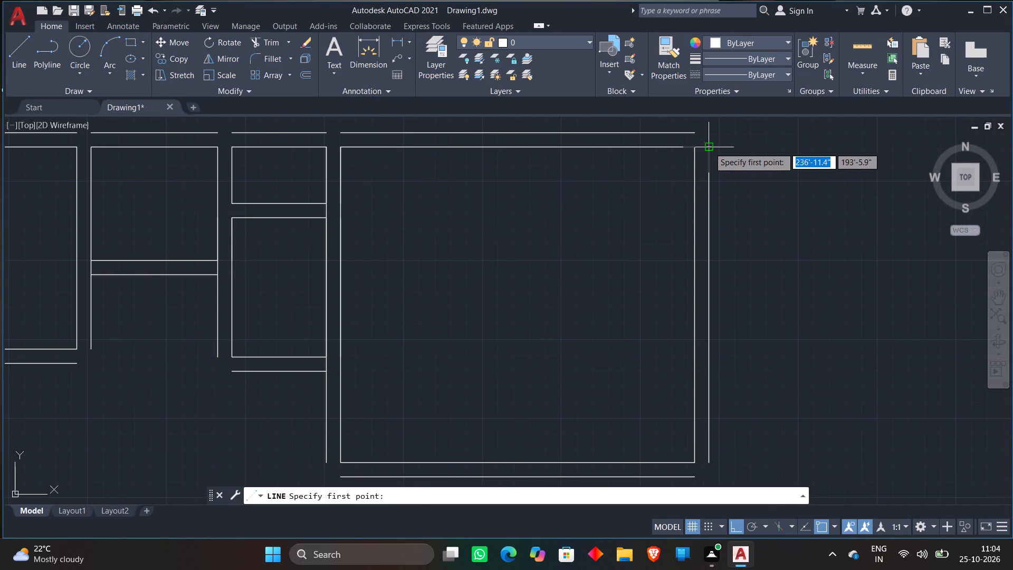
{"action": "left_click", "coordinate": [709, 147]}
{"action": "scroll", "coordinate": [775, 154], "scroll_direction": "down", "scroll_amount": 1}
{"action": "middle_click_drag", "start_coordinate": [775, 154], "coordinate": [622, 166]}
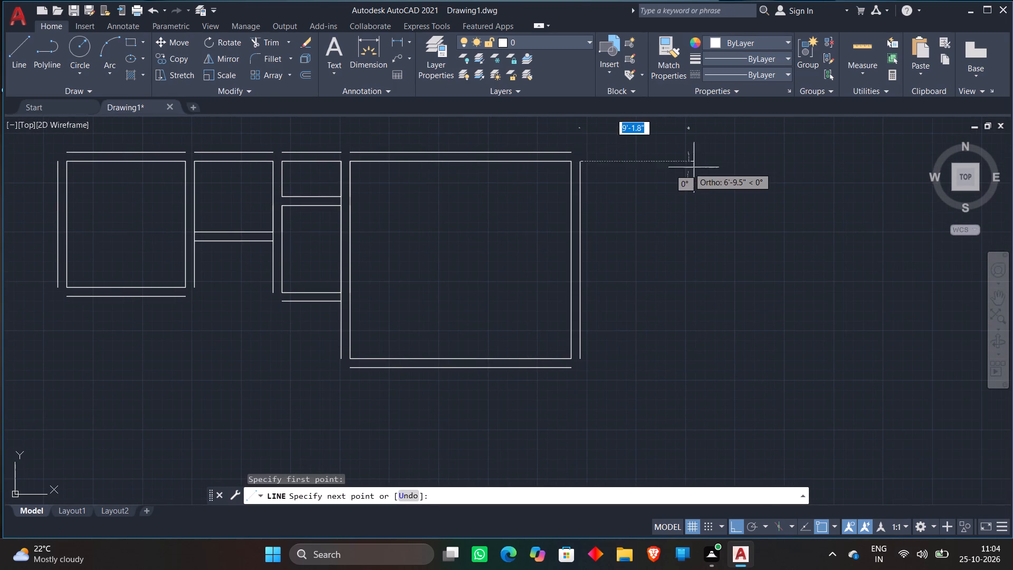
{"action": "type", "text": "12'"}
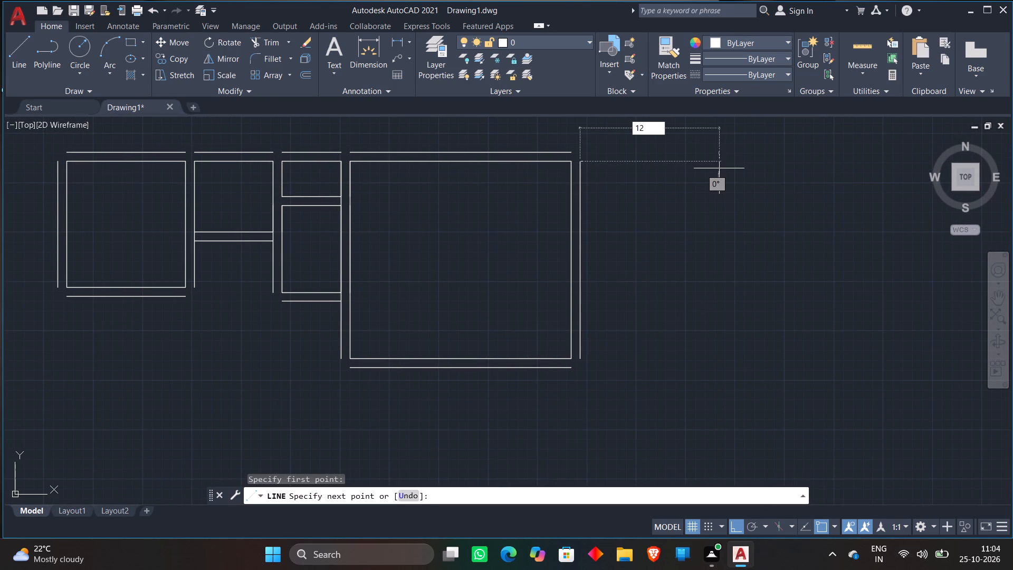
{"action": "type", "text": "4\""}
{"action": "key", "text": "Return"}
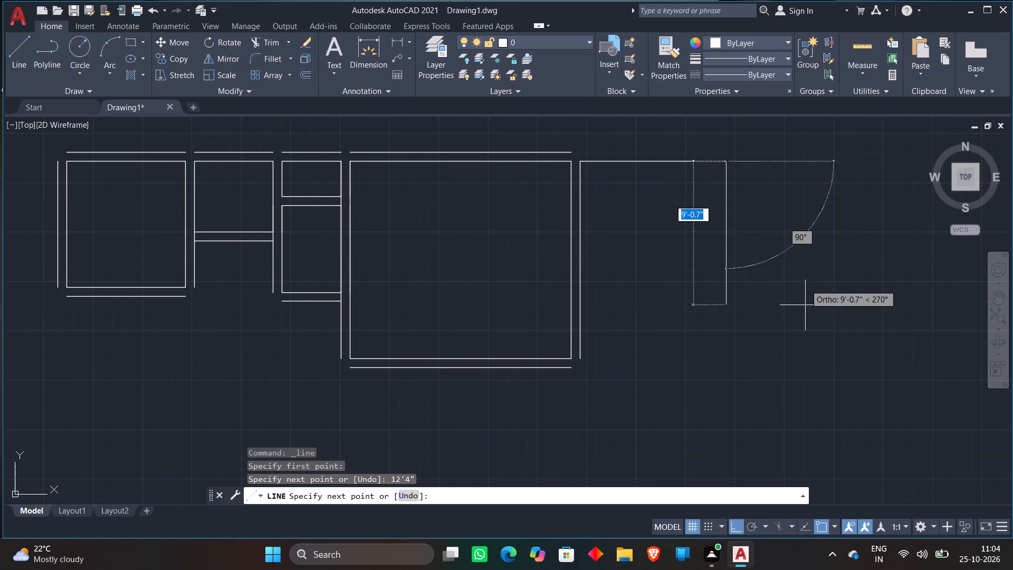
{"action": "type", "text": "16'8\""}
{"action": "key", "text": "Return"}
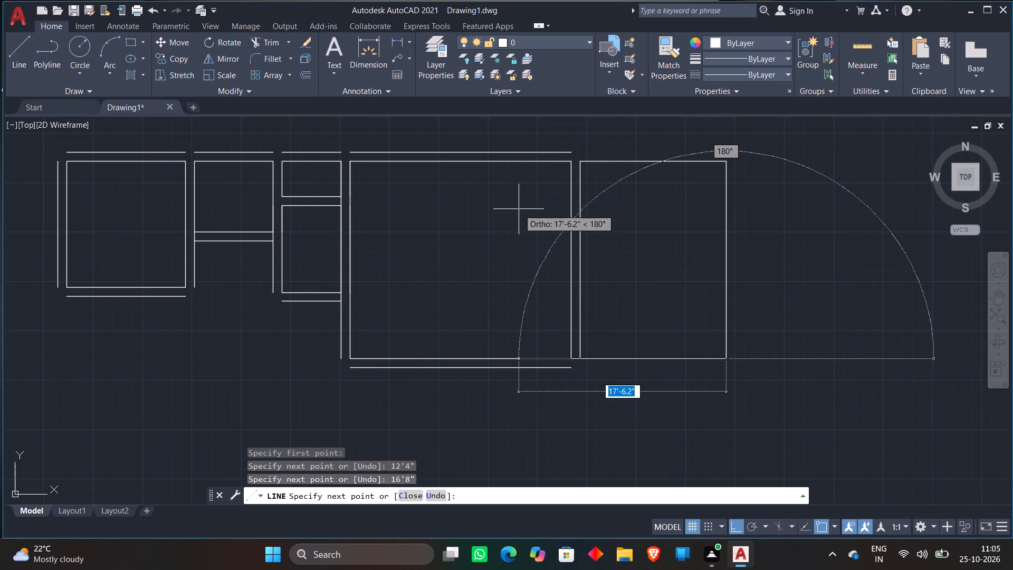
{"action": "type", "text": "12'4\""}
{"action": "key", "text": "Return"}
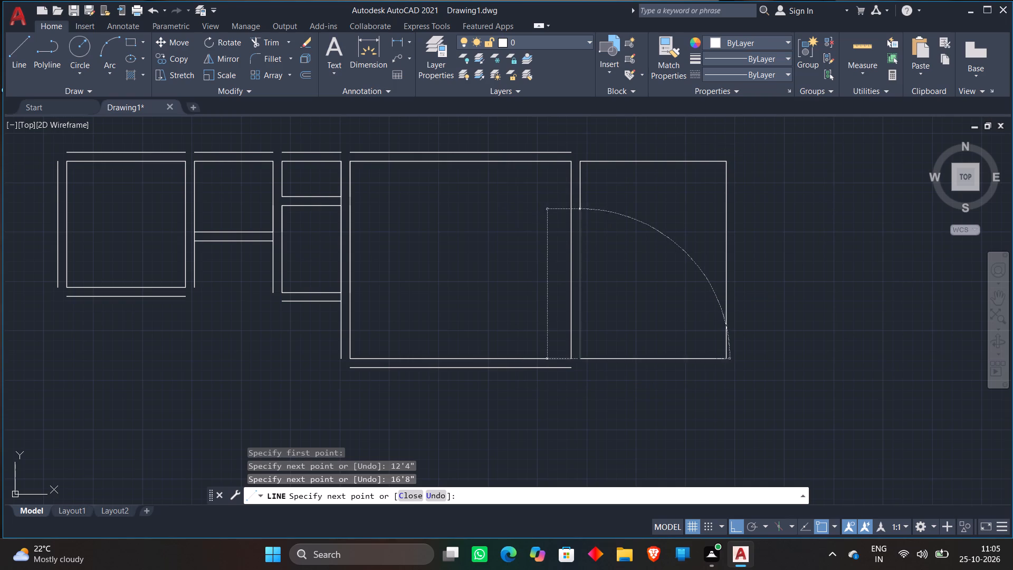
{"action": "key", "text": "space"}
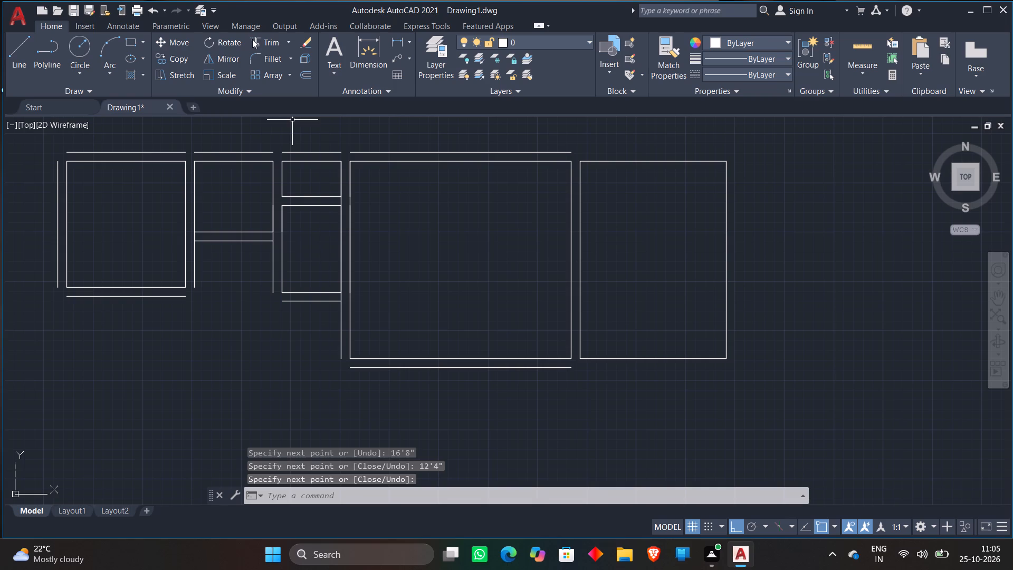
Offset the sixth room's upper, east and lower sides 9" outward to form its walls.
{"action": "left_click", "coordinate": [310, 78]}
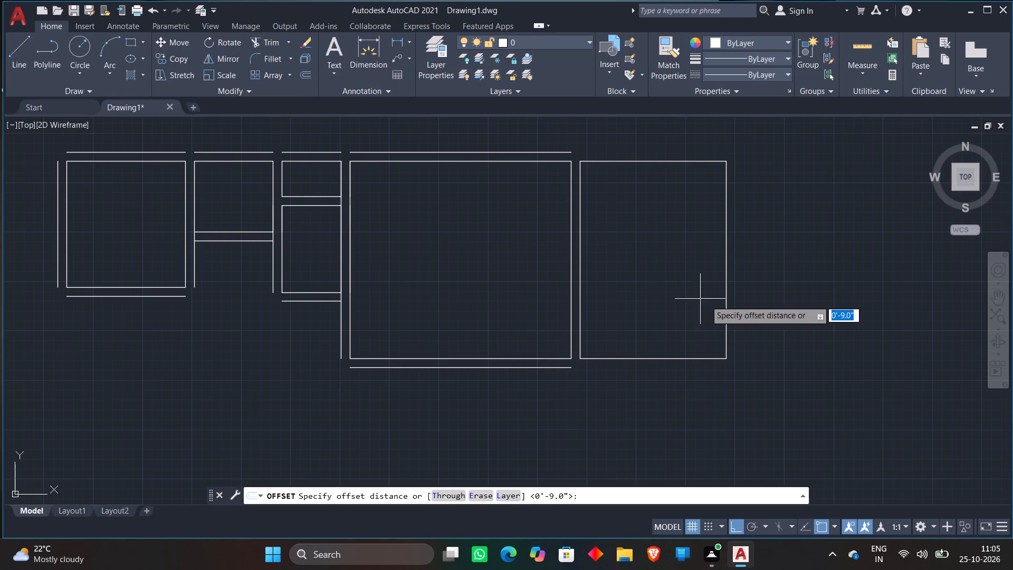
{"action": "key", "text": "Return"}
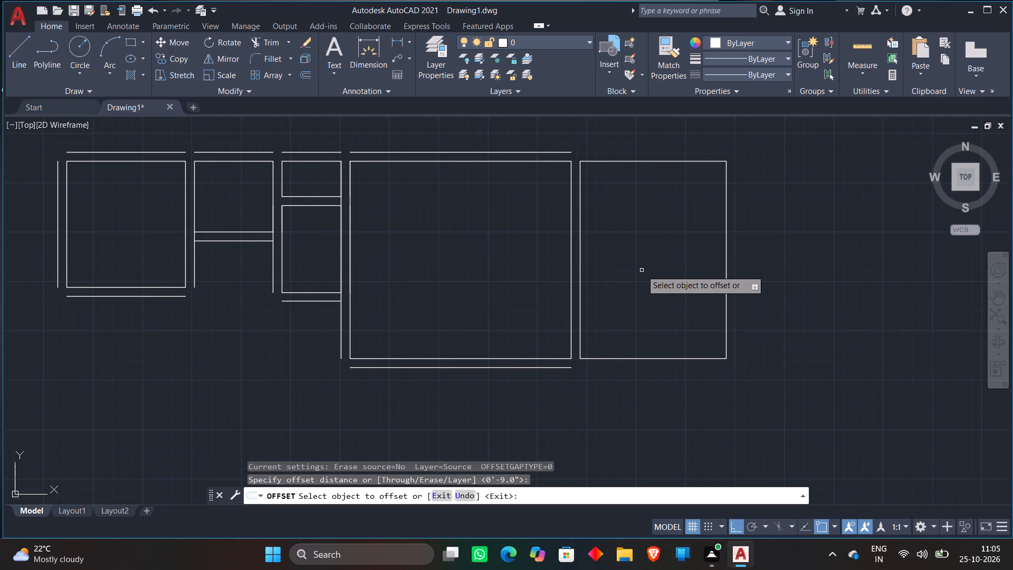
{"action": "left_click", "coordinate": [648, 159]}
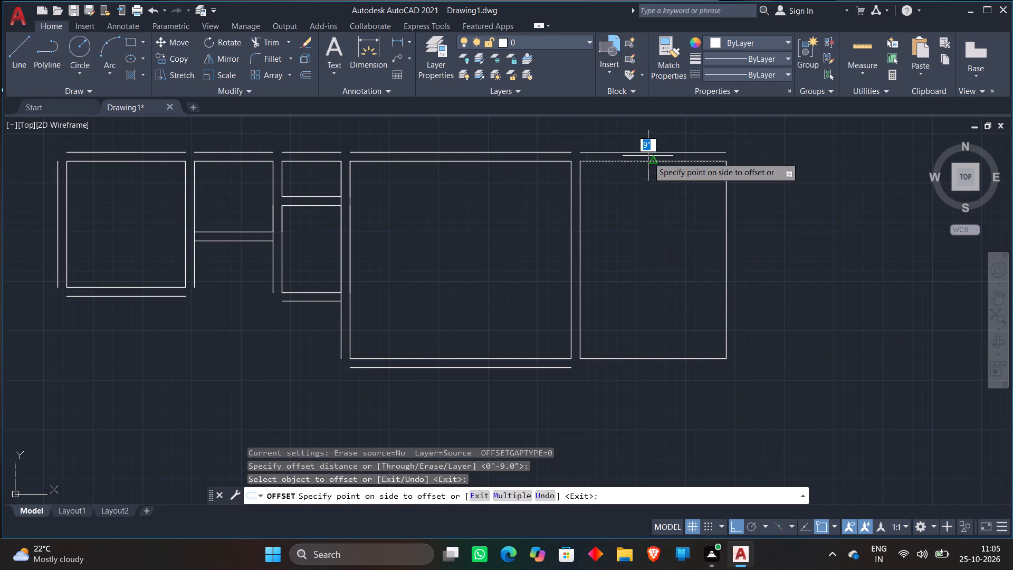
{"action": "left_click", "coordinate": [648, 136]}
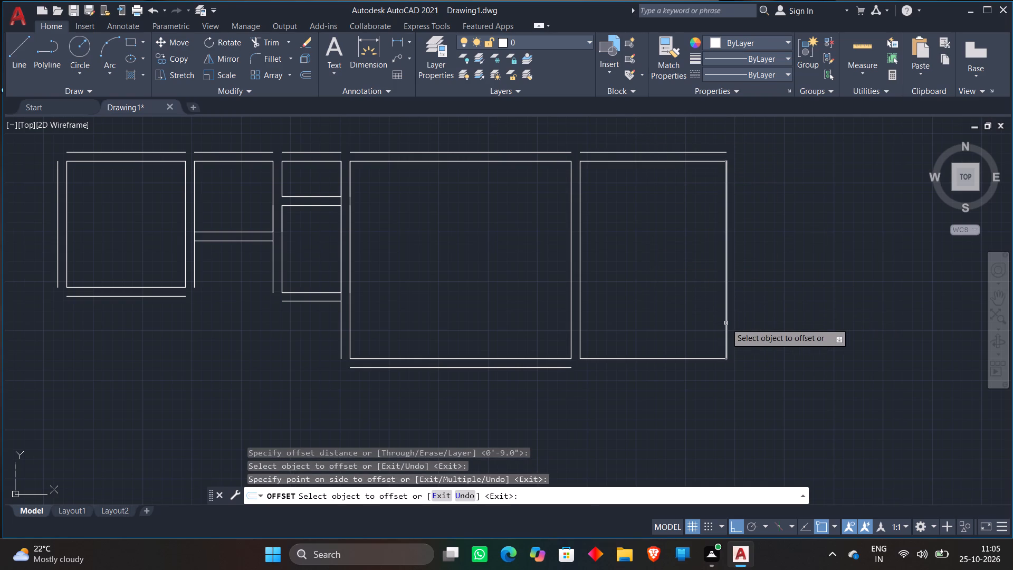
{"action": "left_click", "coordinate": [726, 323]}
{"action": "left_click", "coordinate": [751, 324]}
{"action": "left_click", "coordinate": [640, 359]}
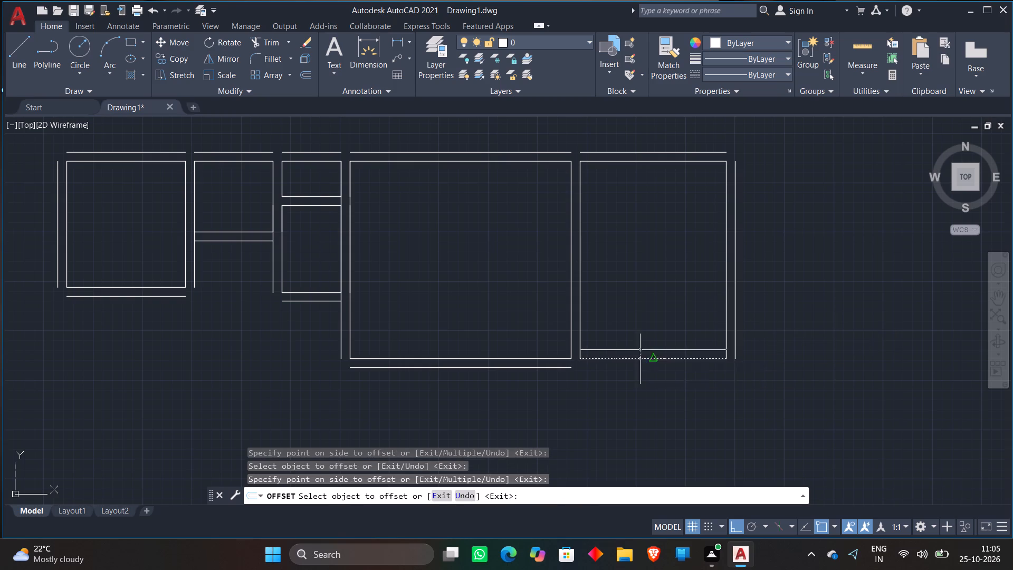
{"action": "left_click", "coordinate": [628, 400]}
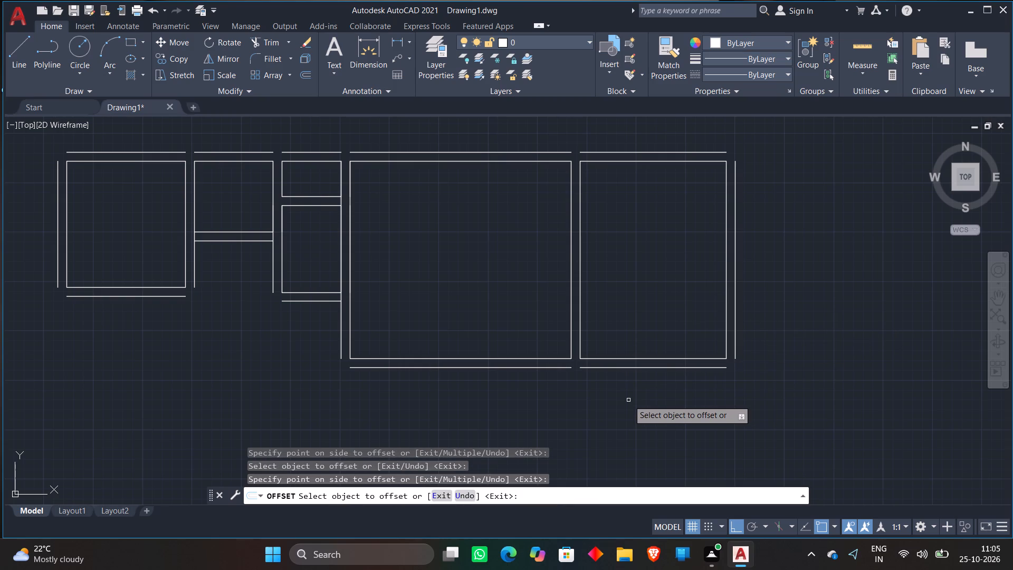
{"action": "key", "text": "space"}
Draw a seventh room 10' wide by 12'8" high below the first room with Line, starting at the west end of its outer lower wall line.
{"action": "scroll", "coordinate": [628, 400], "scroll_direction": "down", "scroll_amount": 2}
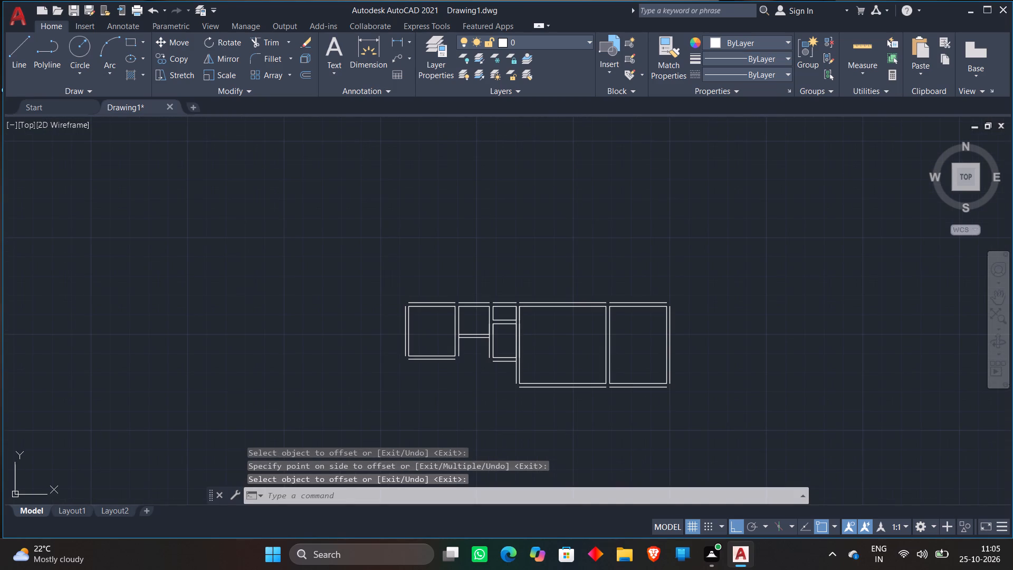
{"action": "scroll", "coordinate": [391, 376], "scroll_direction": "up", "scroll_amount": 3}
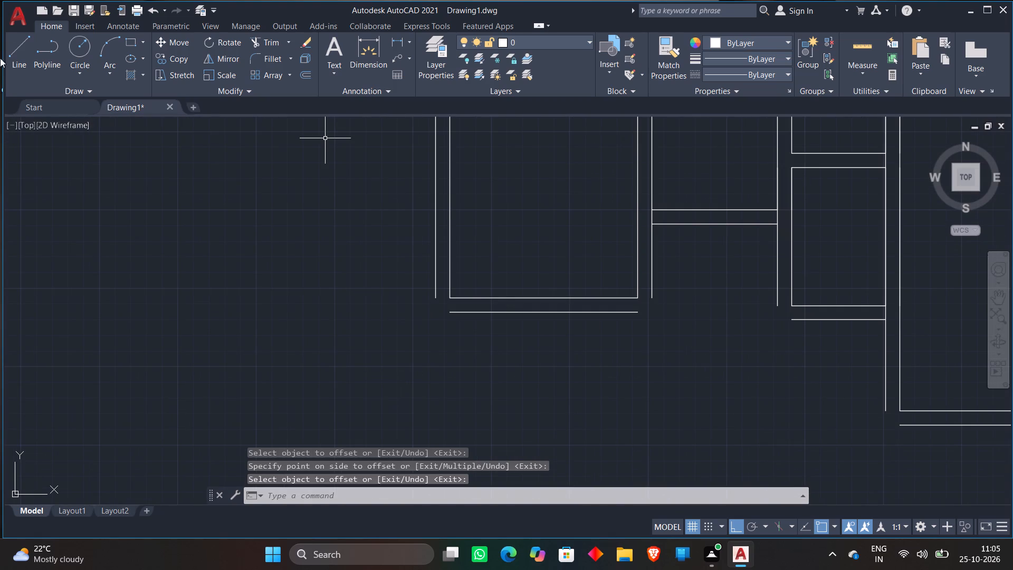
{"action": "left_click", "coordinate": [17, 53]}
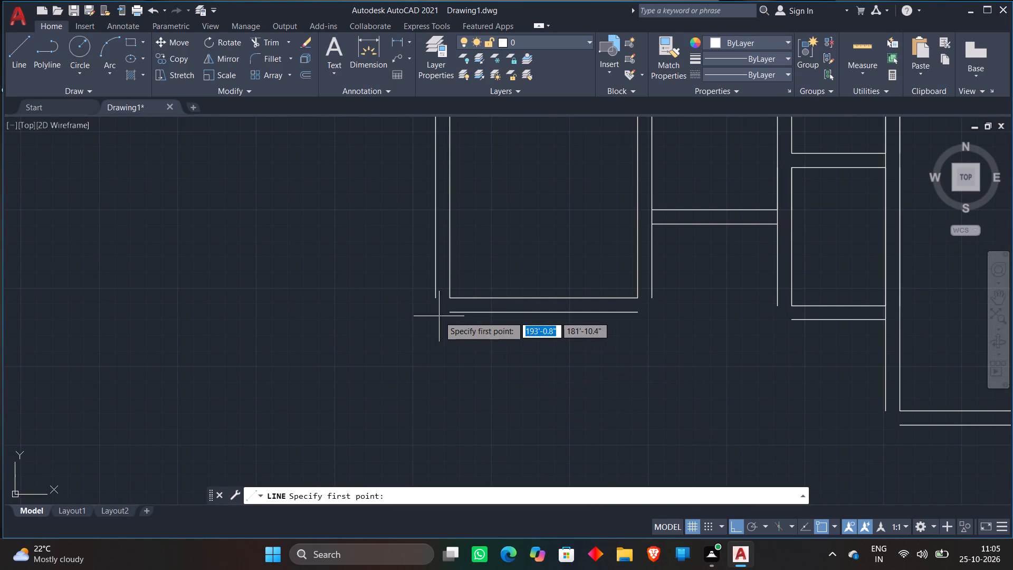
{"action": "left_click", "coordinate": [444, 313]}
{"action": "scroll", "coordinate": [441, 408], "scroll_direction": "down", "scroll_amount": 1}
{"action": "middle_click_drag", "start_coordinate": [441, 408], "coordinate": [384, 367]}
{"action": "type", "text": "12"}
{"action": "key", "text": "apostrophe"}
{"action": "key", "text": "8"}
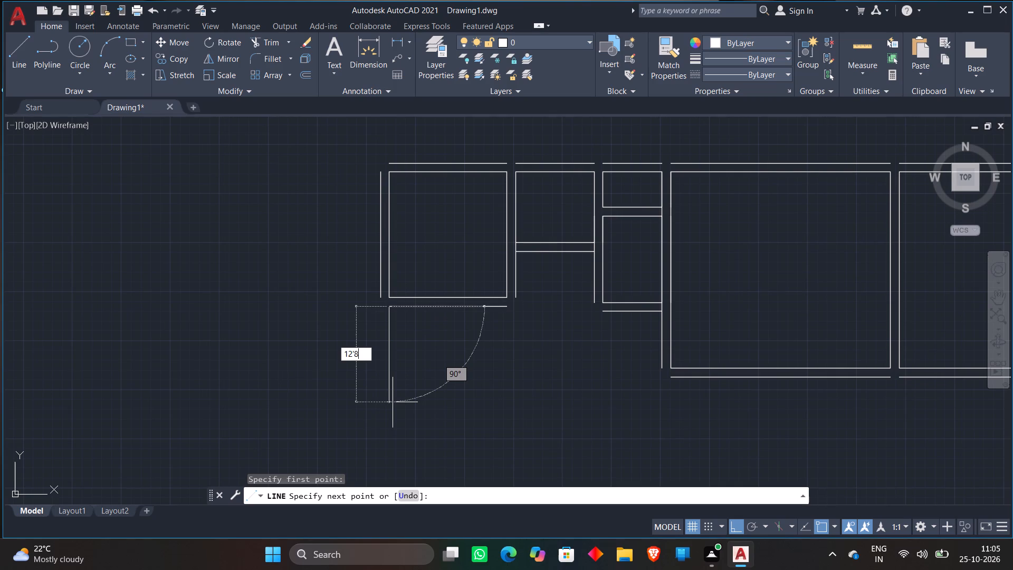
{"action": "key", "text": "shift+quotedbl"}
{"action": "key", "text": "Return"}
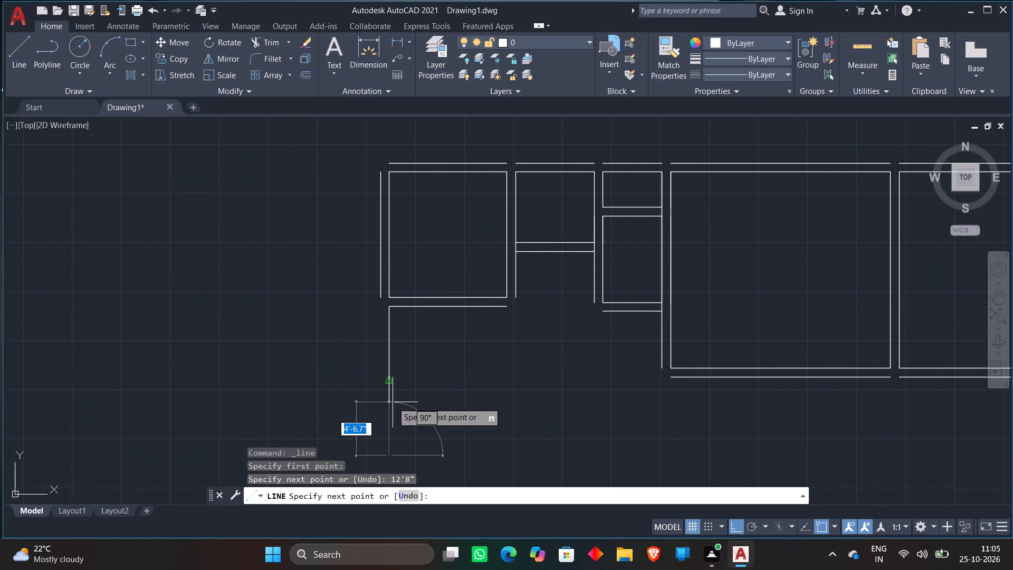
{"action": "scroll", "coordinate": [391, 402], "scroll_direction": "down", "scroll_amount": 3}
{"action": "middle_click_drag", "start_coordinate": [399, 395], "coordinate": [441, 288]}
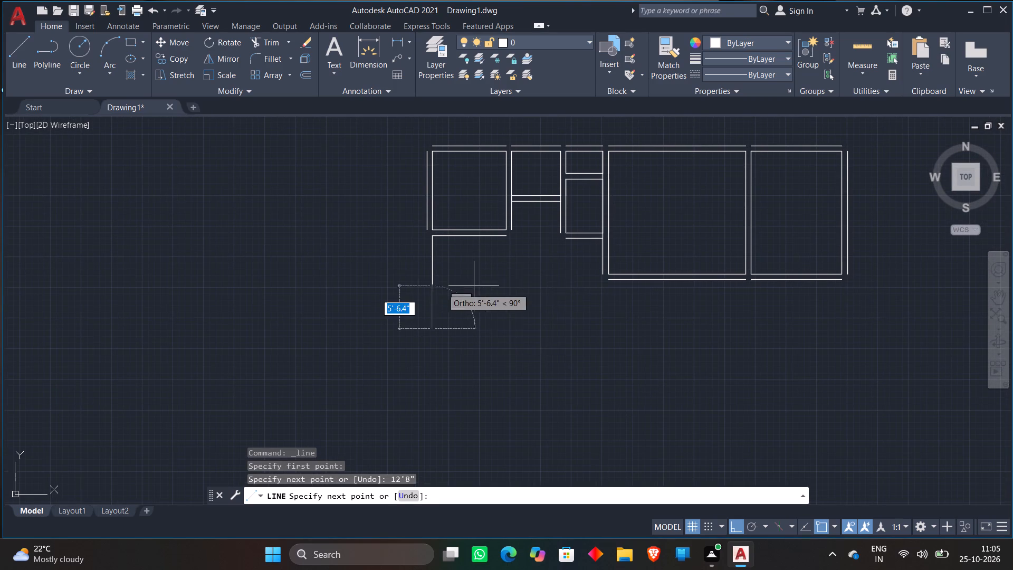
{"action": "type", "text": "10'"}
{"action": "key", "text": "Return"}
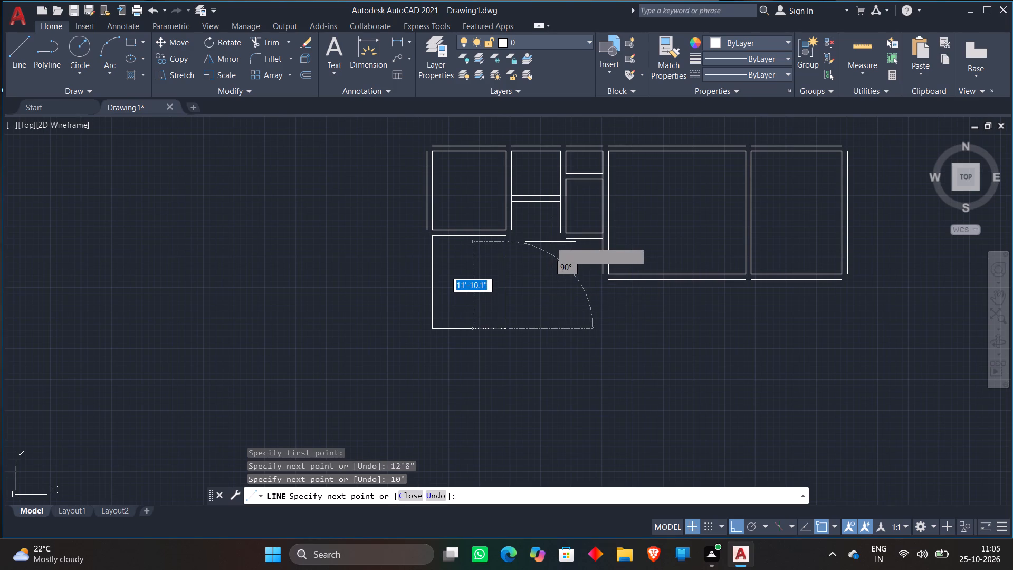
{"action": "type", "text": "12"}
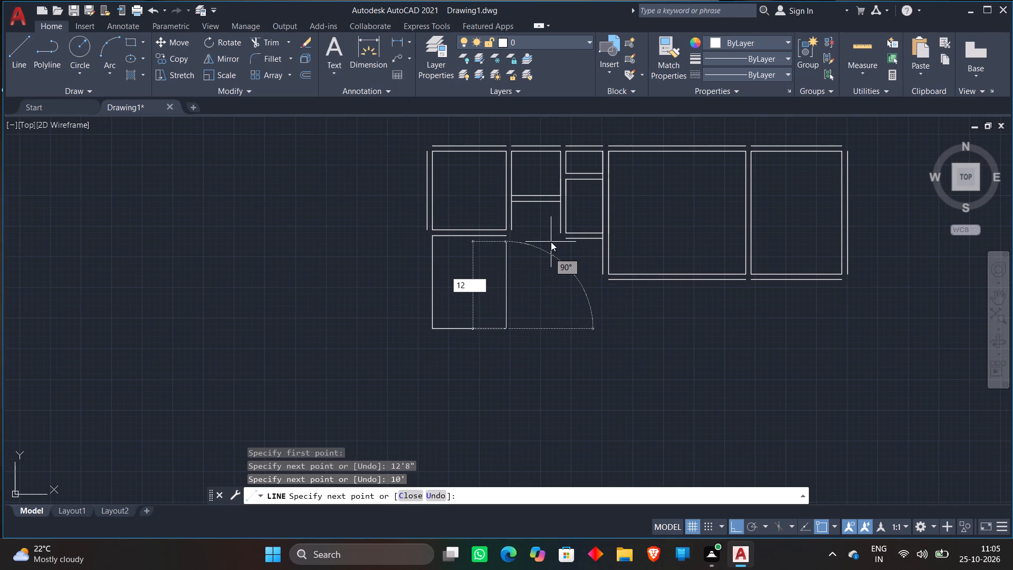
{"action": "type", "text": "'8"}
{"action": "key", "text": "shift+quotedbl"}
{"action": "key", "text": "Return"}
{"action": "key", "text": "space"}
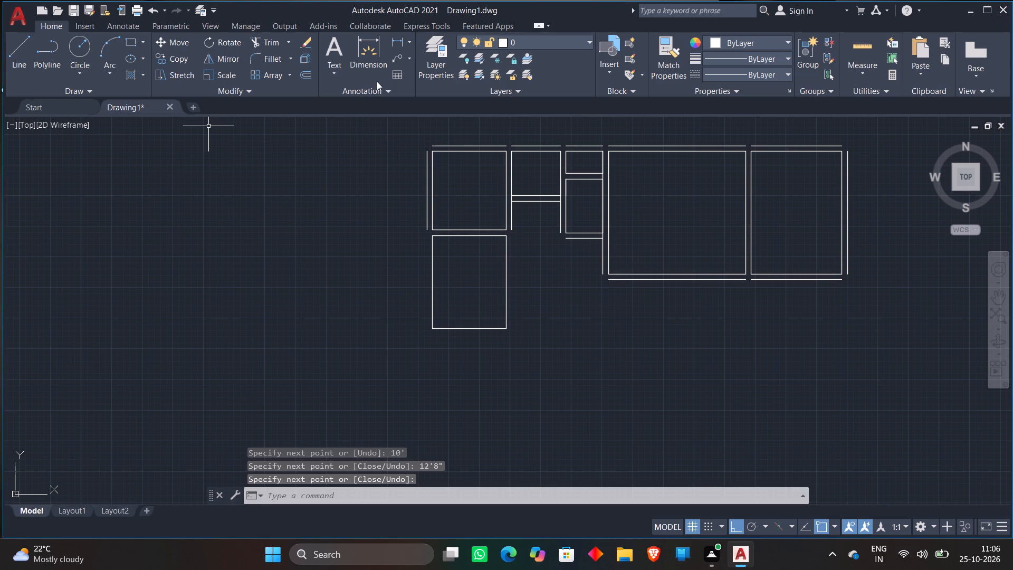
Offset the seventh room's west, lower and east sides 9" outward to form its walls.
{"action": "left_click", "coordinate": [299, 74]}
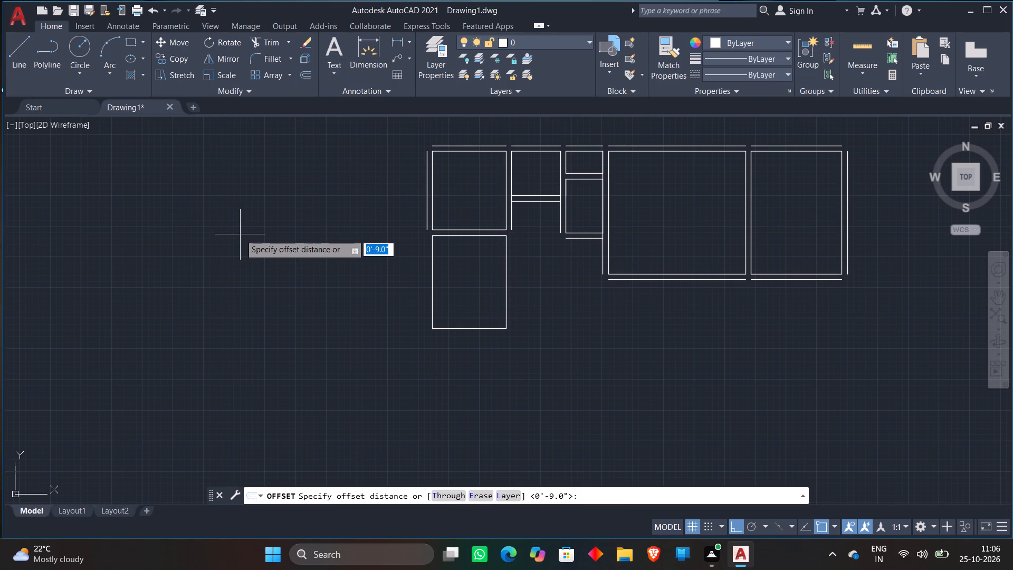
{"action": "key", "text": "Return"}
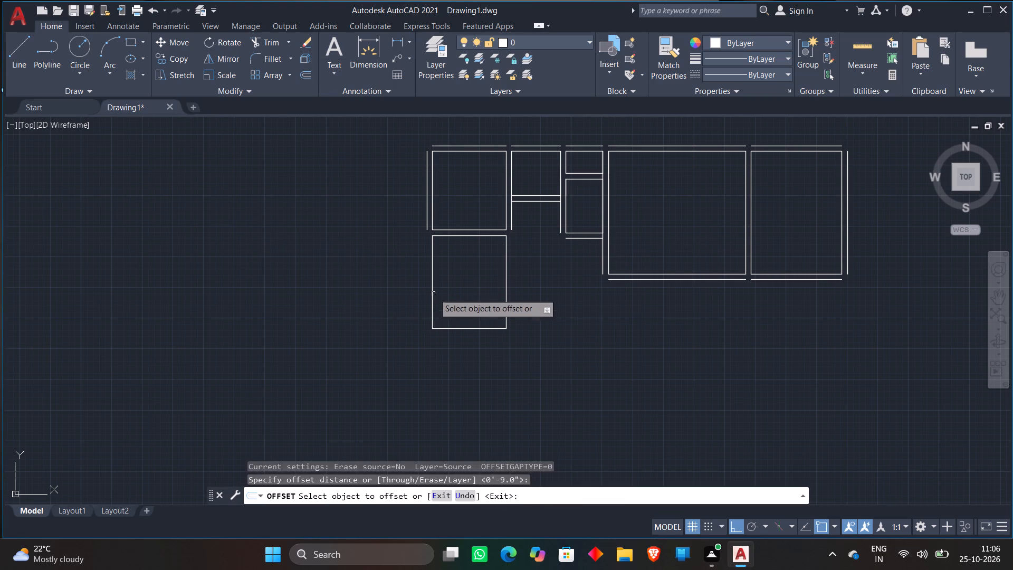
{"action": "left_click", "coordinate": [433, 302]}
{"action": "left_click", "coordinate": [356, 301]}
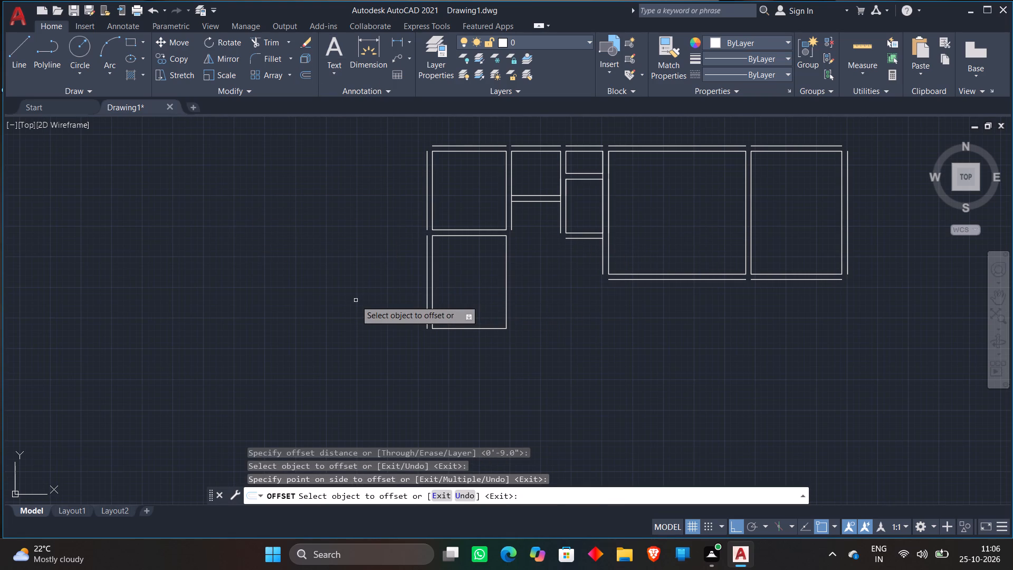
{"action": "left_click", "coordinate": [465, 329]}
{"action": "left_click", "coordinate": [355, 367]}
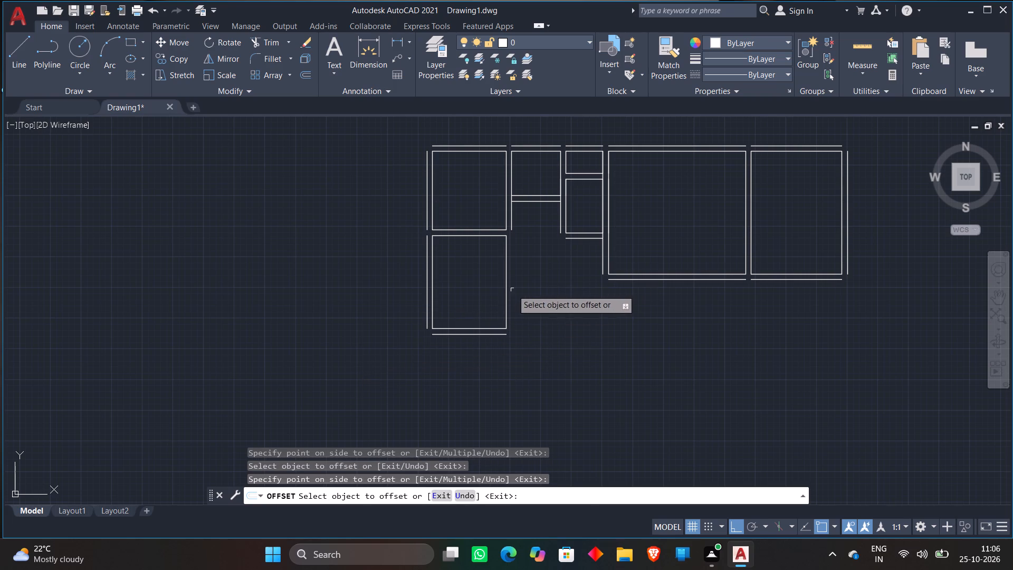
{"action": "left_click", "coordinate": [507, 295]}
{"action": "left_click", "coordinate": [574, 289]}
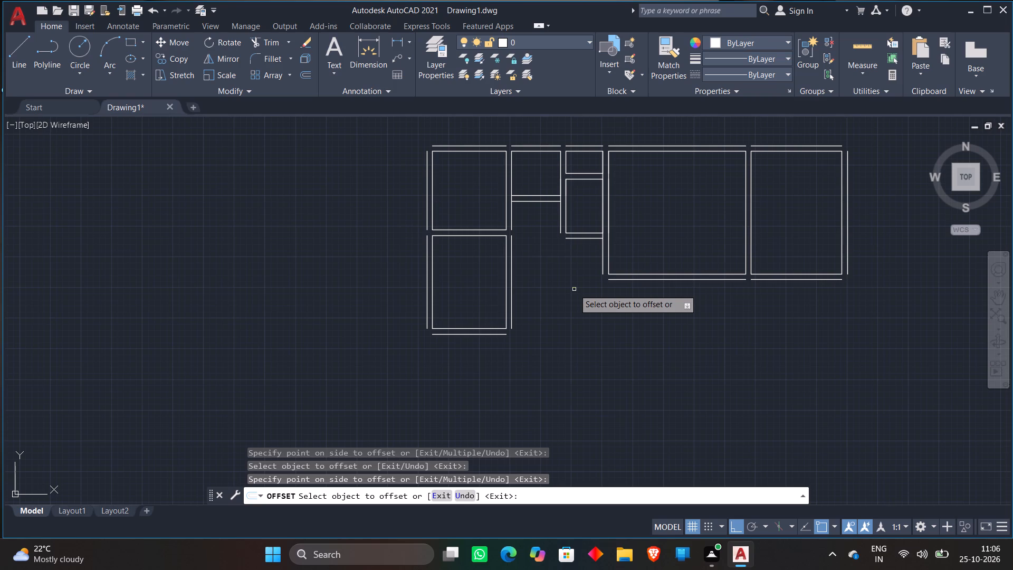
{"action": "key", "text": "space"}
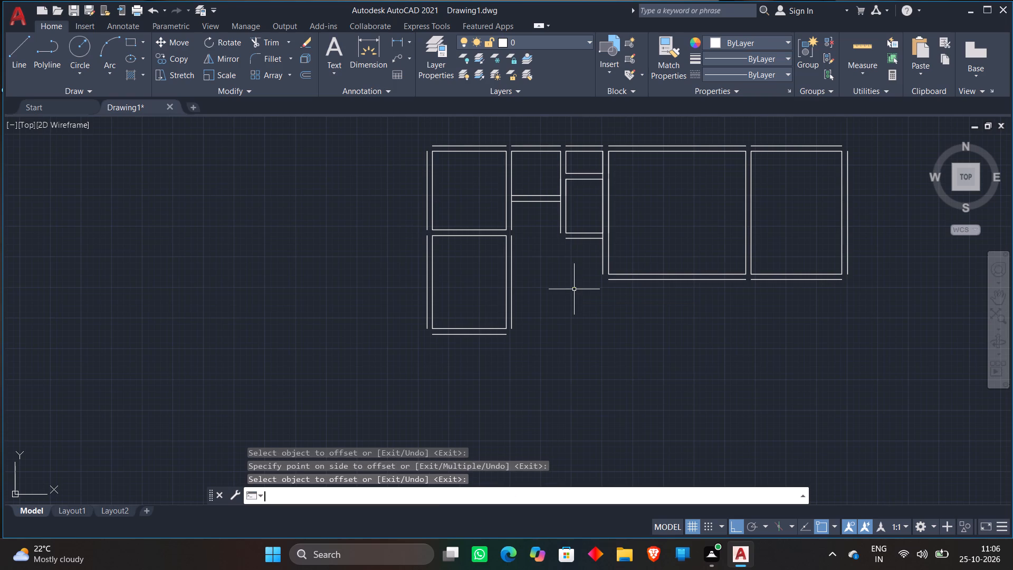
Draw an eighth room 7' wide by 4'8" high below the seventh with Line, starting at the west end of its outer lower wall line.
{"action": "scroll", "coordinate": [575, 289], "scroll_direction": "down", "scroll_amount": 1}
{"action": "middle_click_drag", "start_coordinate": [575, 288], "coordinate": [575, 267]}
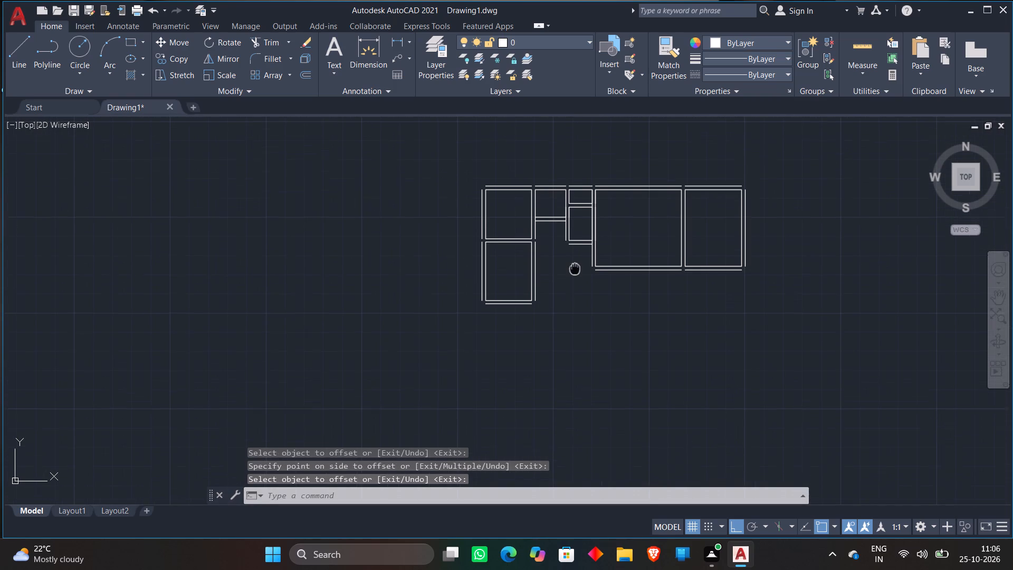
{"action": "middle_click_drag", "start_coordinate": [575, 267], "coordinate": [580, 234]}
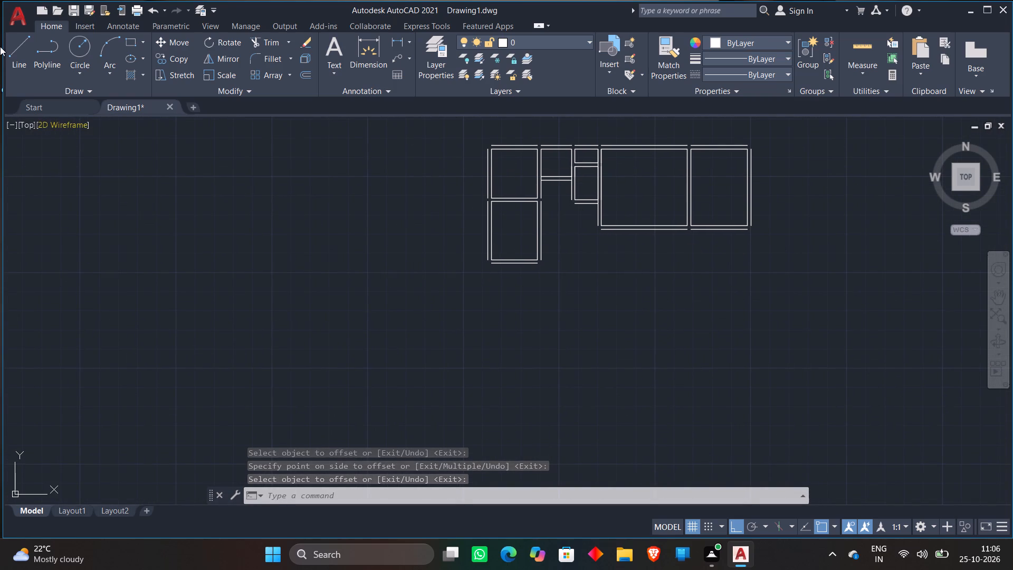
{"action": "left_click", "coordinate": [17, 52]}
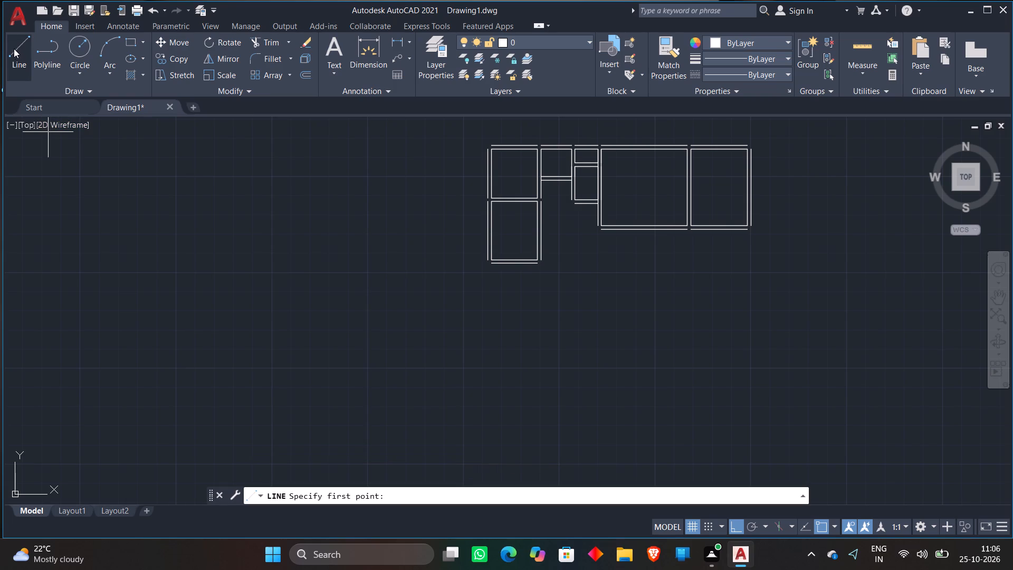
{"action": "scroll", "coordinate": [477, 272], "scroll_direction": "up", "scroll_amount": 4}
{"action": "scroll", "coordinate": [534, 268], "scroll_direction": "down", "scroll_amount": 2}
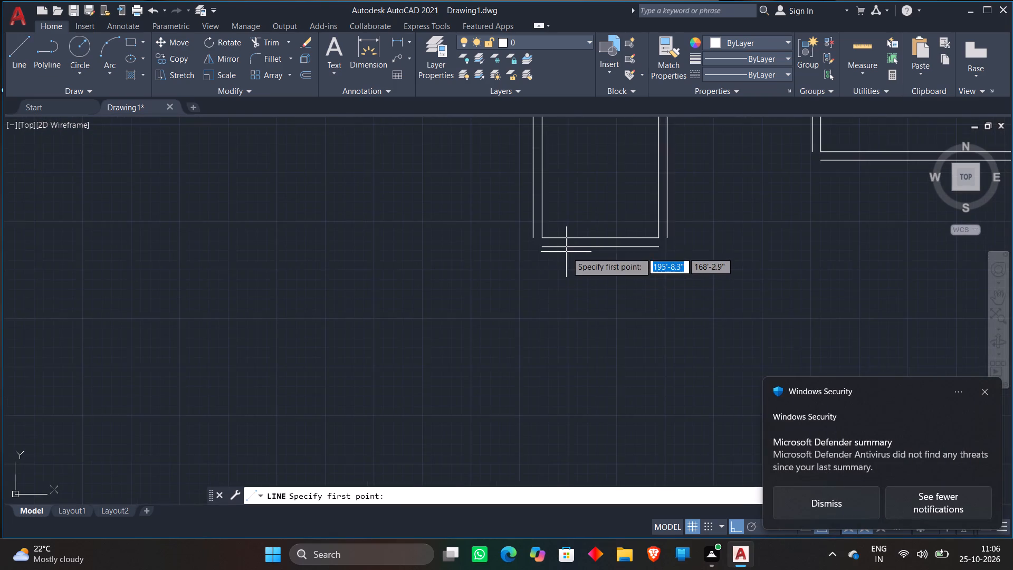
{"action": "scroll", "coordinate": [567, 252], "scroll_direction": "up", "scroll_amount": 3}
{"action": "left_click", "coordinate": [500, 236]}
{"action": "middle_click_drag", "start_coordinate": [494, 329], "coordinate": [356, 269]}
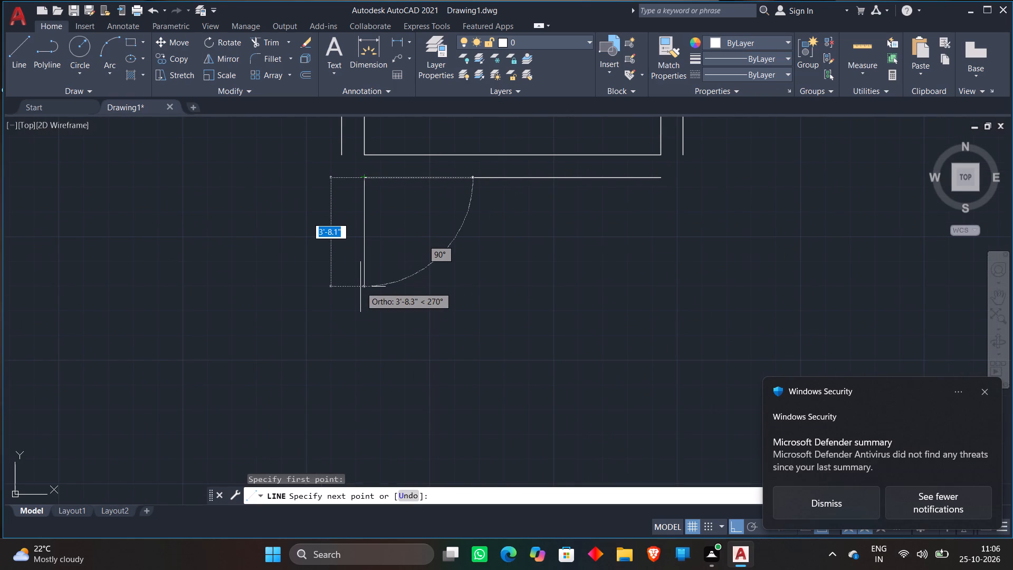
{"action": "type", "text": "4'8\""}
{"action": "key", "text": "Return"}
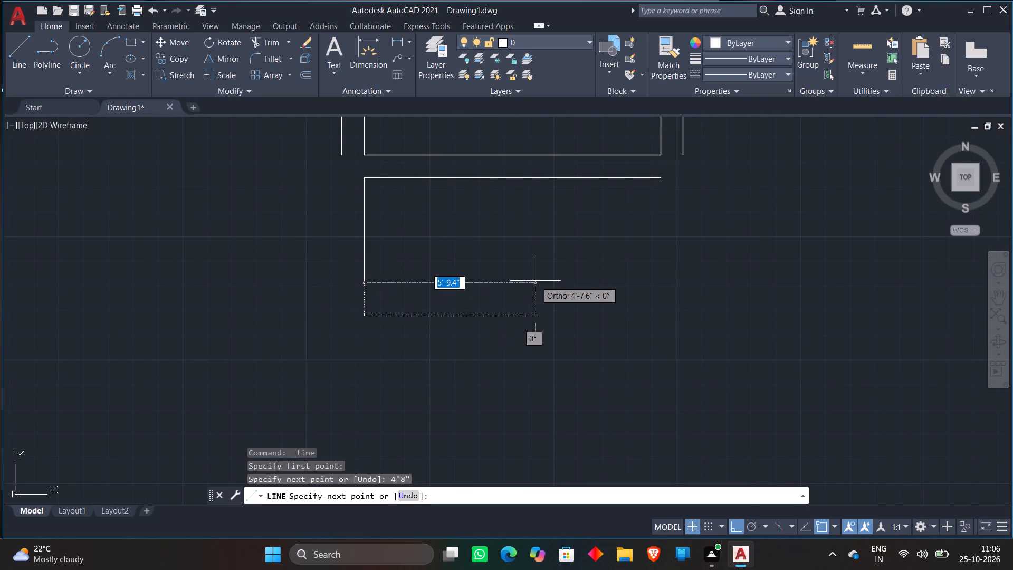
{"action": "type", "text": "7'"}
{"action": "key", "text": "Return"}
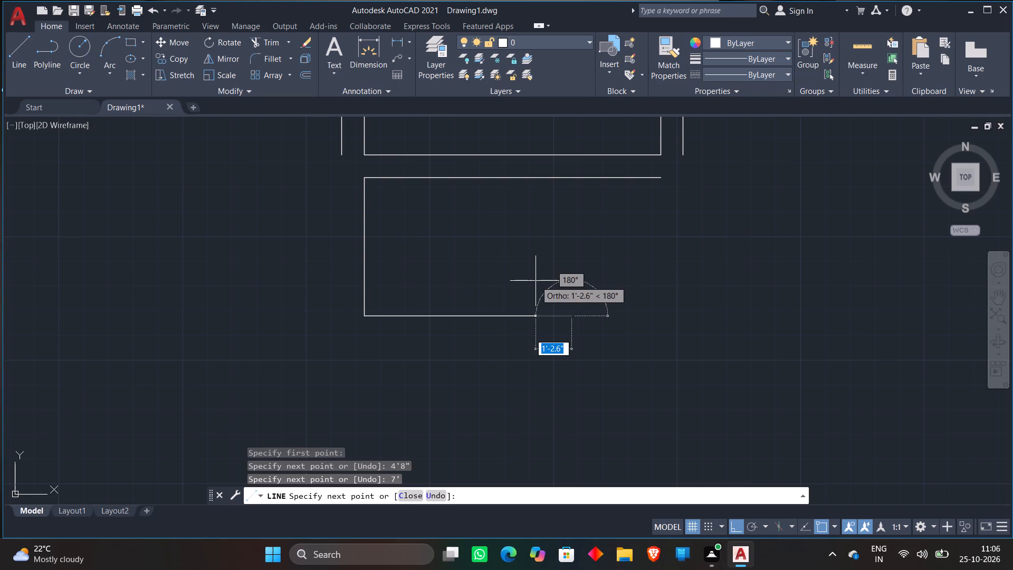
{"action": "type", "text": "4'"}
{"action": "key", "text": "8"}
{"action": "key", "text": "shift+quotedbl"}
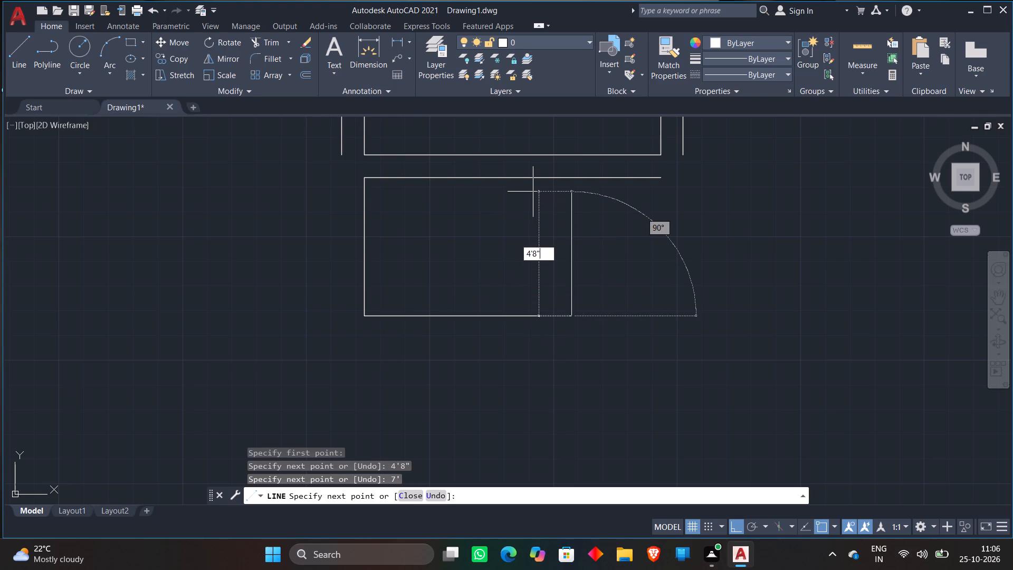
{"action": "key", "text": "Return"}
{"action": "key", "text": "space"}
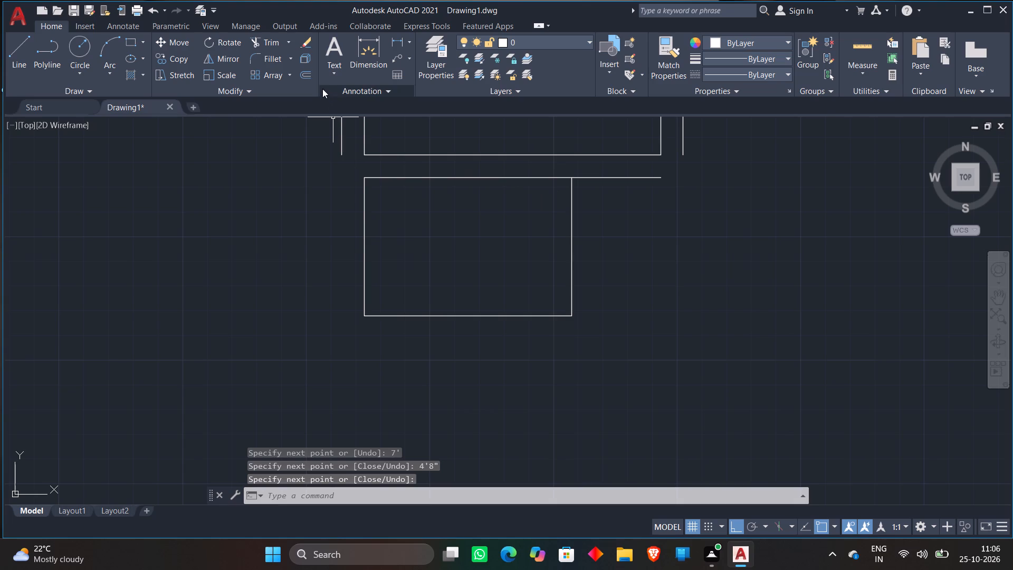
Offset the eighth room's west, lower and east sides 9" outward to form its walls.
{"action": "left_click", "coordinate": [300, 76]}
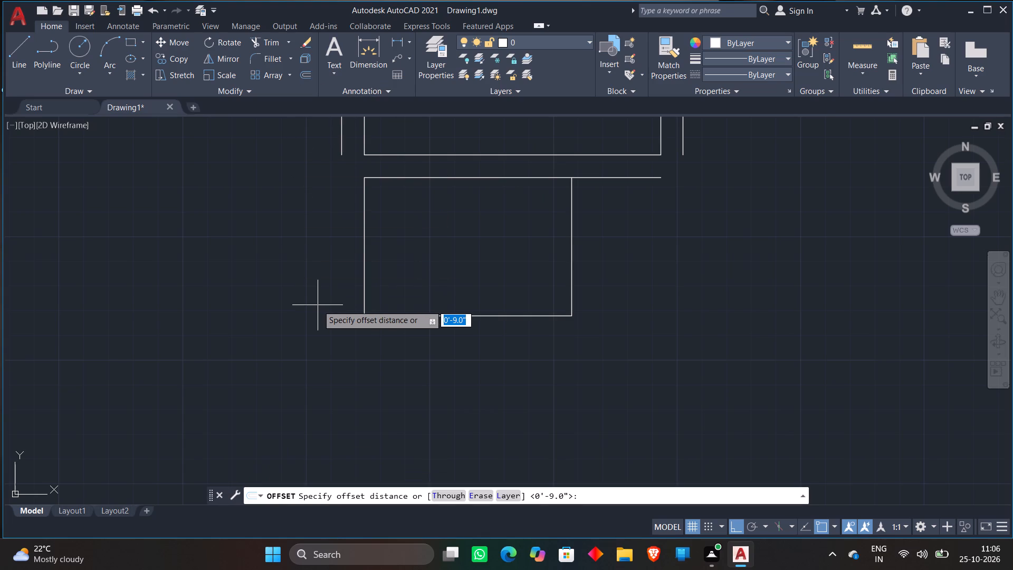
{"action": "key", "text": "Return"}
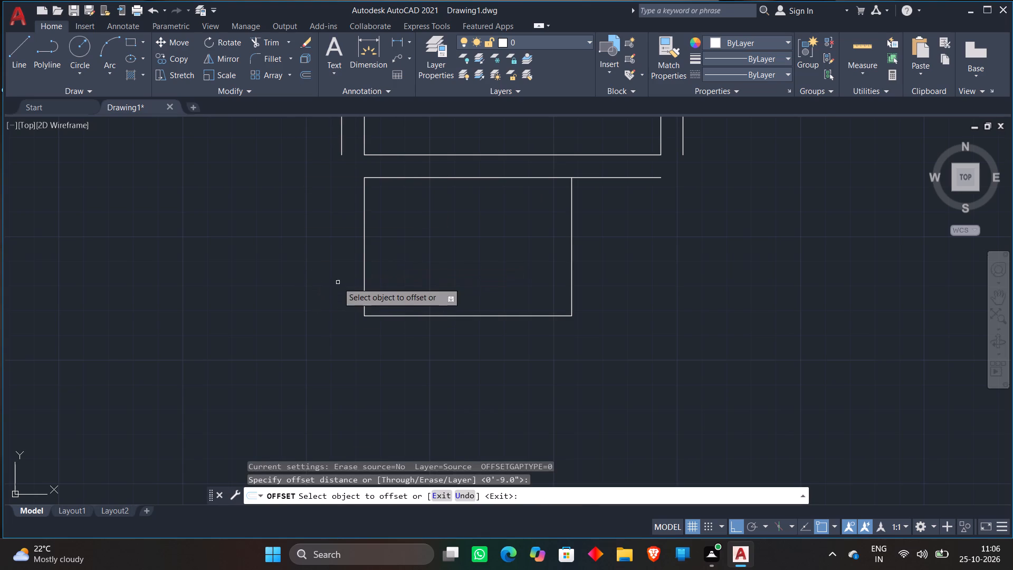
{"action": "left_click", "coordinate": [364, 277]}
{"action": "left_click", "coordinate": [182, 265]}
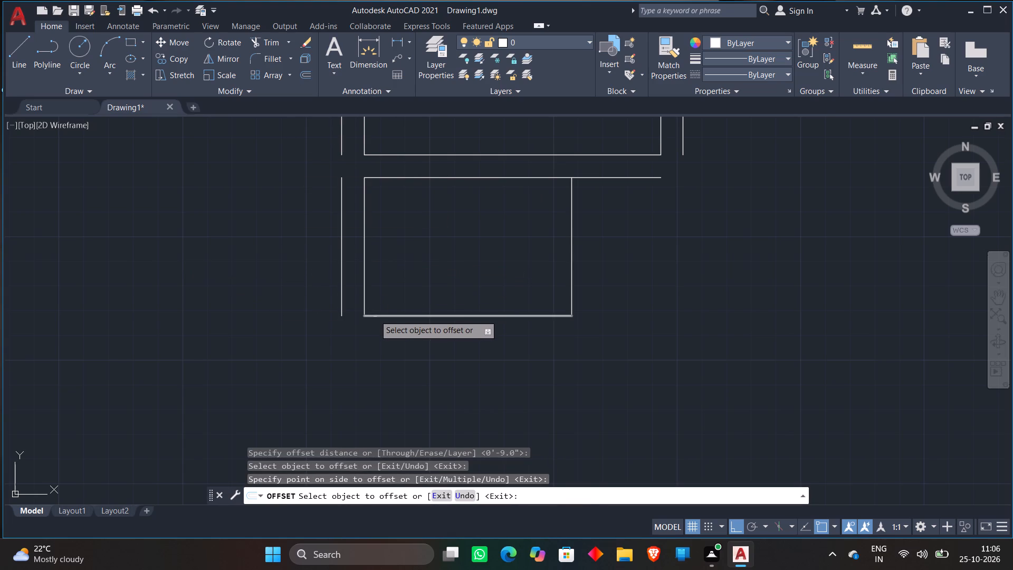
{"action": "left_click", "coordinate": [375, 316]}
{"action": "left_click", "coordinate": [357, 366]}
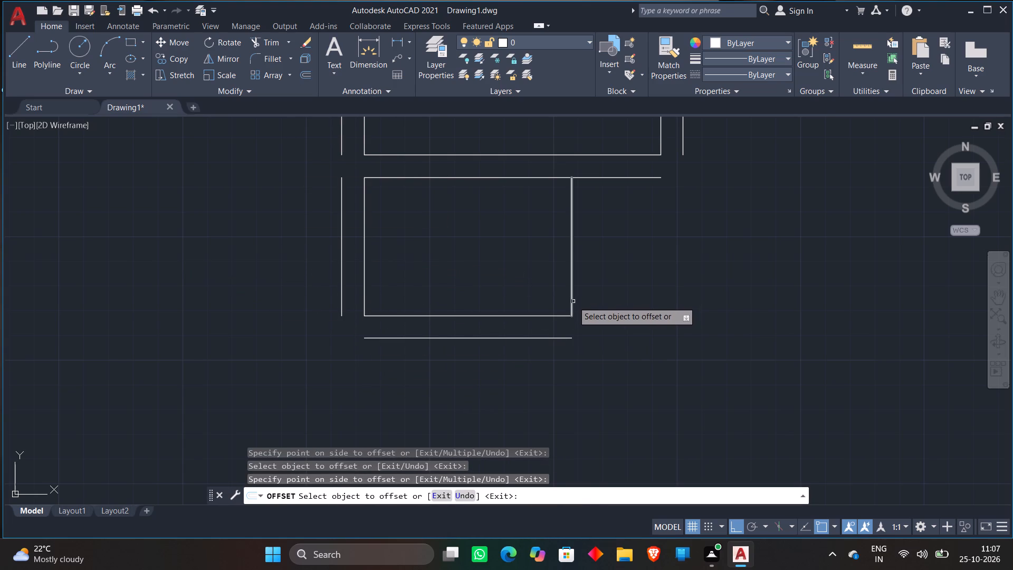
{"action": "left_click", "coordinate": [573, 301]}
{"action": "left_click", "coordinate": [694, 300]}
{"action": "key", "text": "space"}
Trim the piece of the eighth room's upper line that crosses between its two east wall lines.
{"action": "type", "text": "tr"}
{"action": "key", "text": "space"}
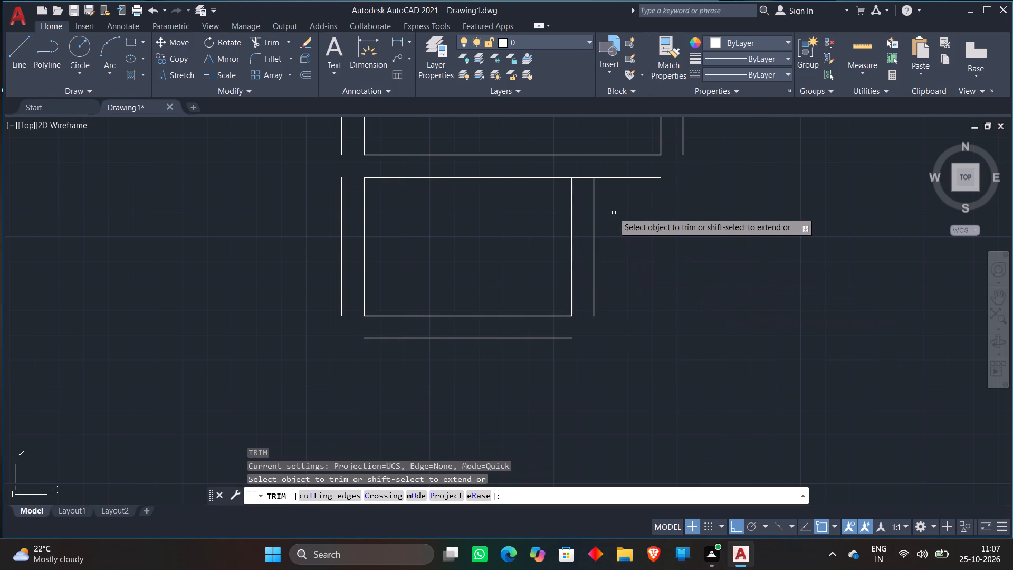
{"action": "scroll", "coordinate": [609, 215], "scroll_direction": "up", "scroll_amount": 1}
{"action": "left_click", "coordinate": [562, 146]}
{"action": "left_click", "coordinate": [557, 181]}
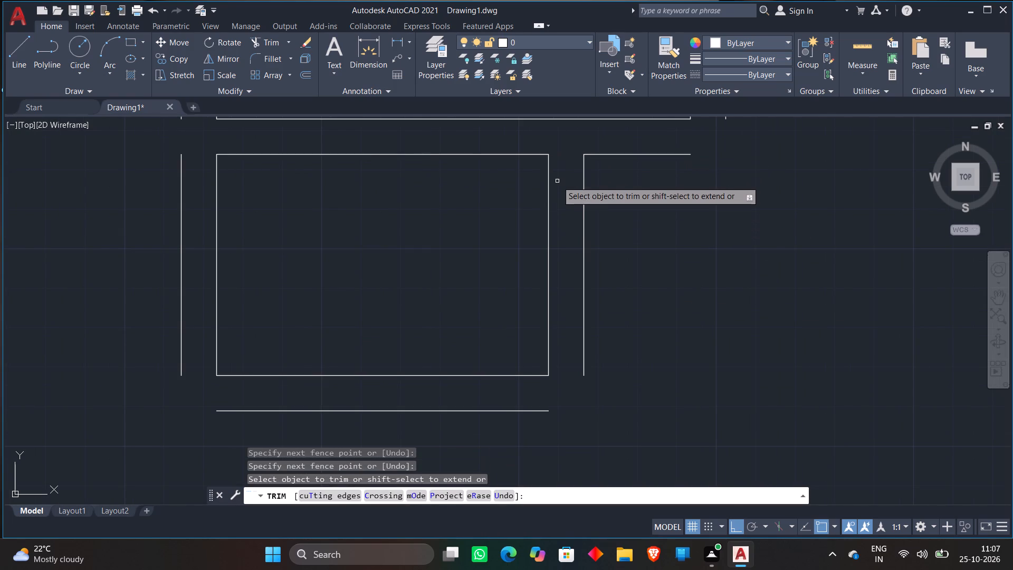
{"action": "scroll", "coordinate": [557, 180], "scroll_direction": "down", "scroll_amount": 5}
{"action": "key", "text": "space"}
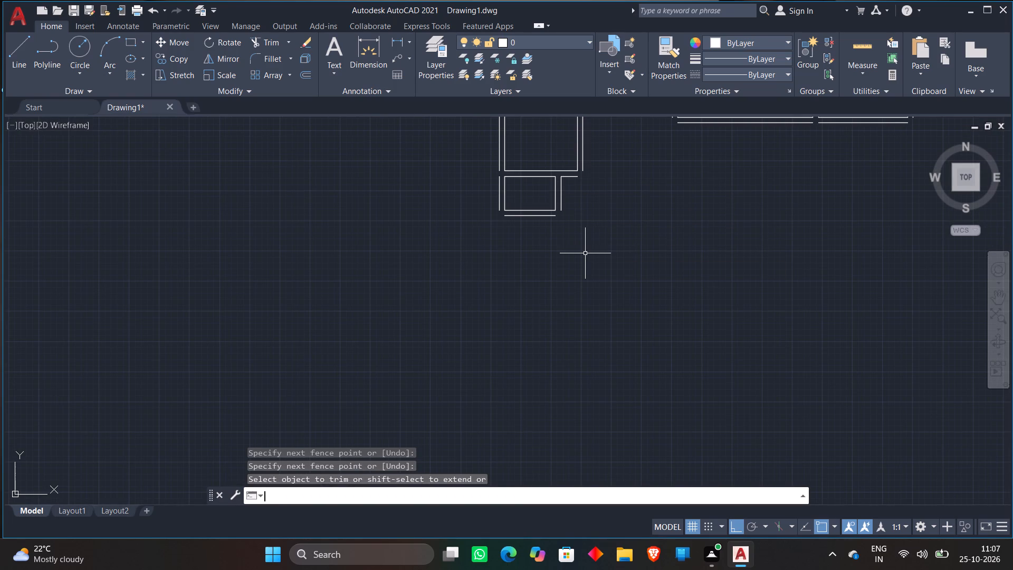
Close a ninth room east of the eighth with Line, 4'8" down from the upper line's east end and west to the wall line.
{"action": "scroll", "coordinate": [572, 159], "scroll_direction": "up", "scroll_amount": 2}
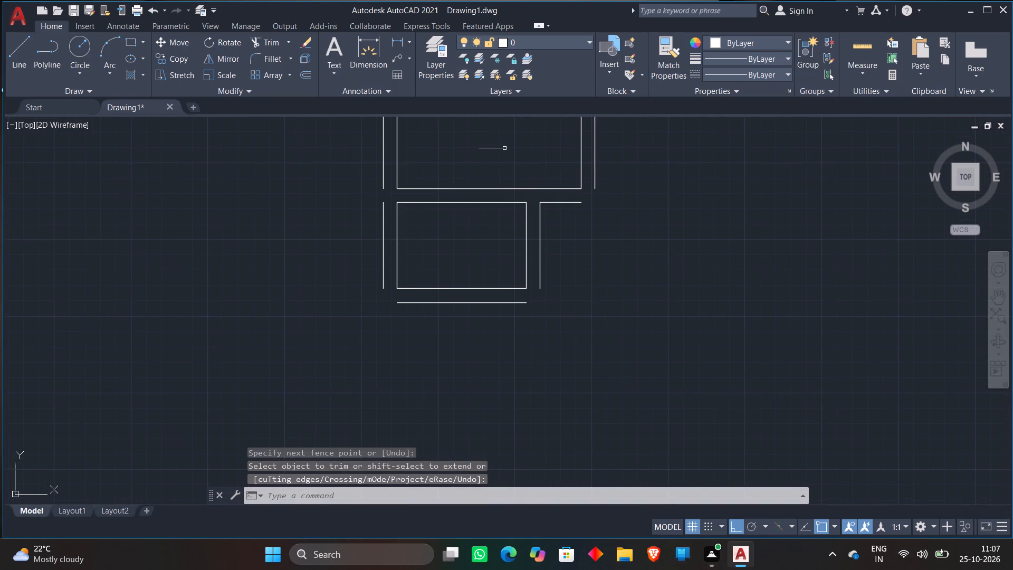
{"action": "left_click", "coordinate": [12, 36]}
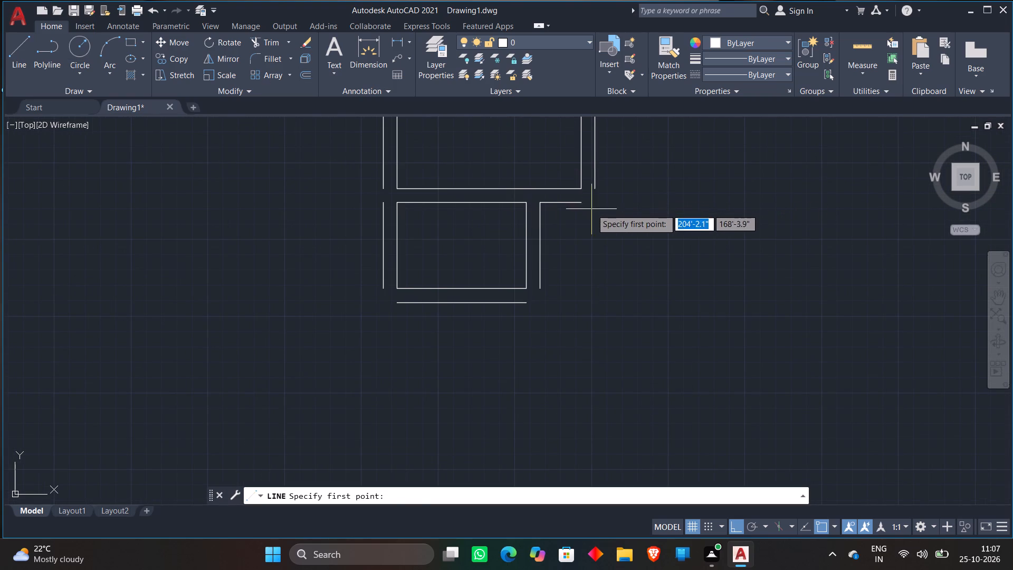
{"action": "left_click", "coordinate": [582, 202]}
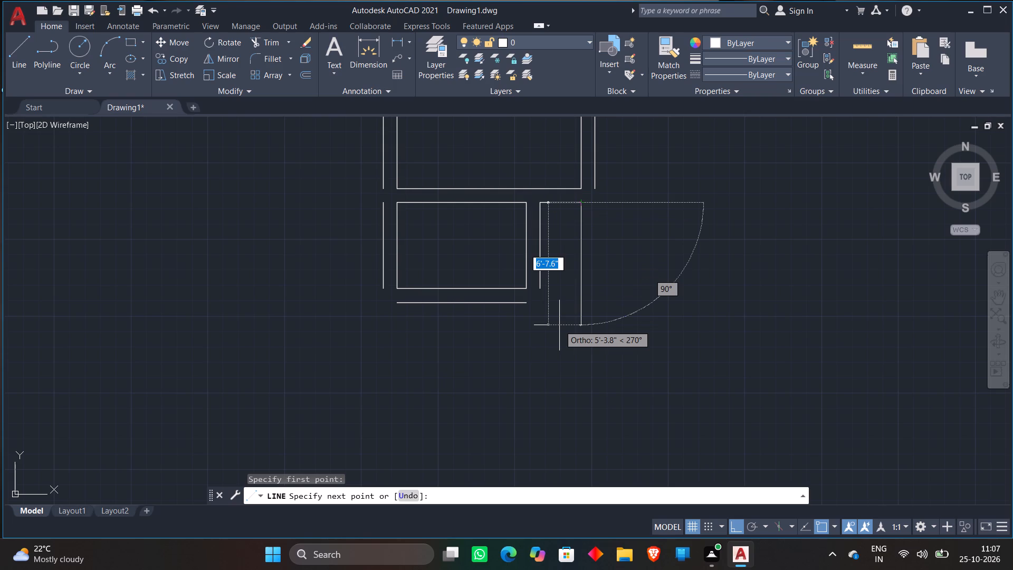
{"action": "type", "text": "4'8"}
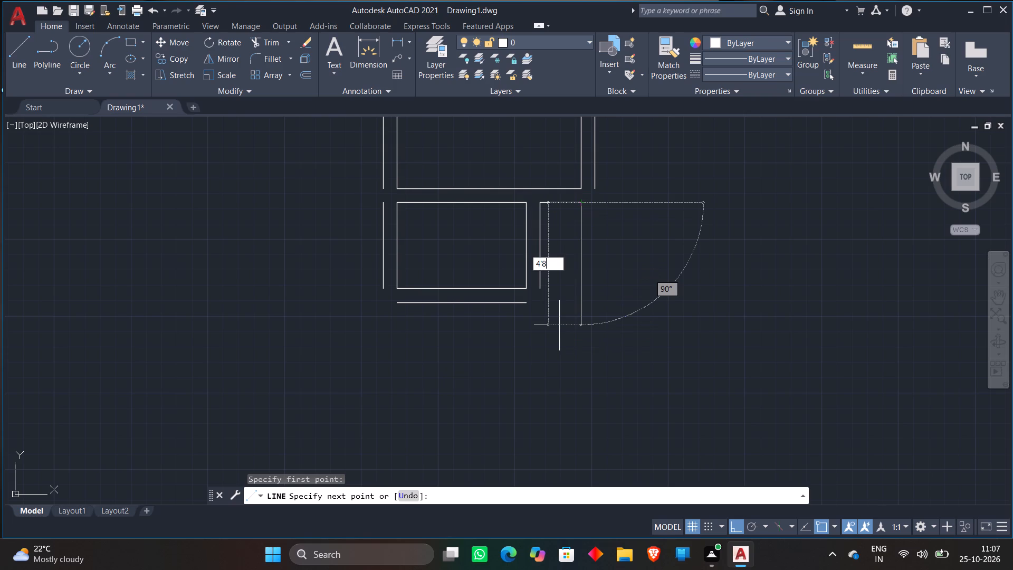
{"action": "key", "text": "shift+quotedbl"}
{"action": "key", "text": "Return"}
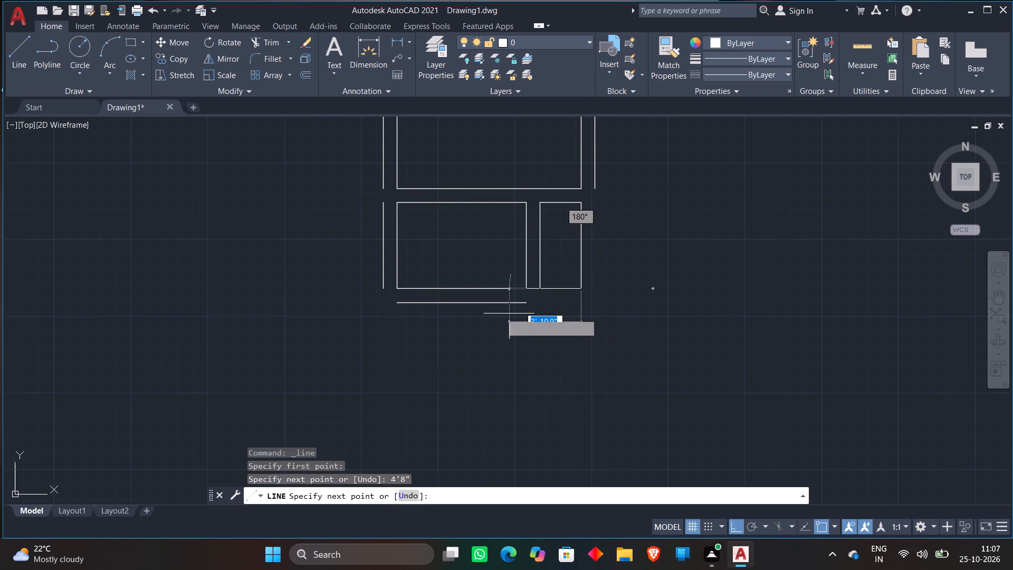
{"action": "left_click", "coordinate": [534, 286]}
{"action": "key", "text": "space"}
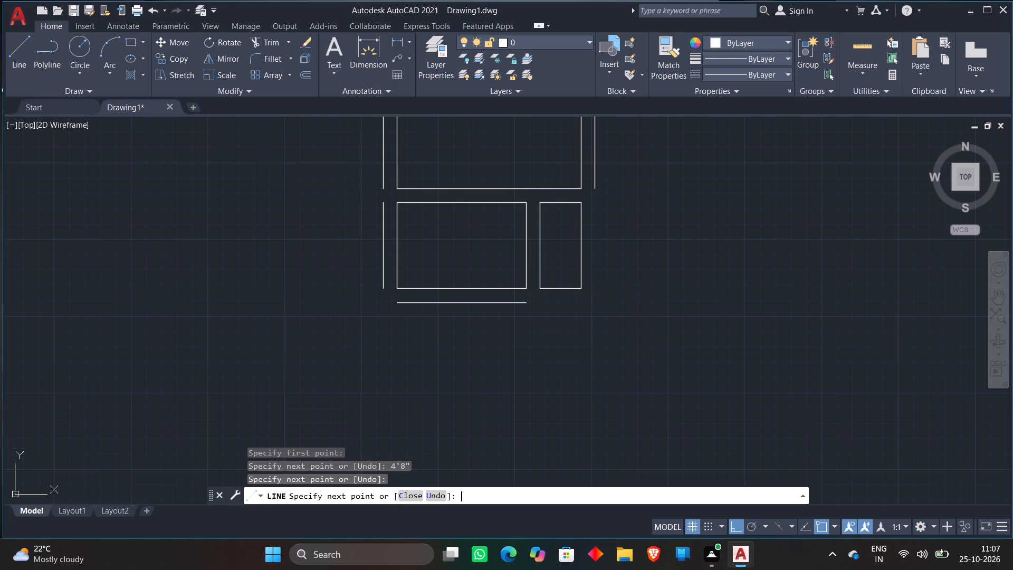
Offset the ninth room's east and lower sides 9" outward to form its walls.
{"action": "left_click", "coordinate": [302, 76]}
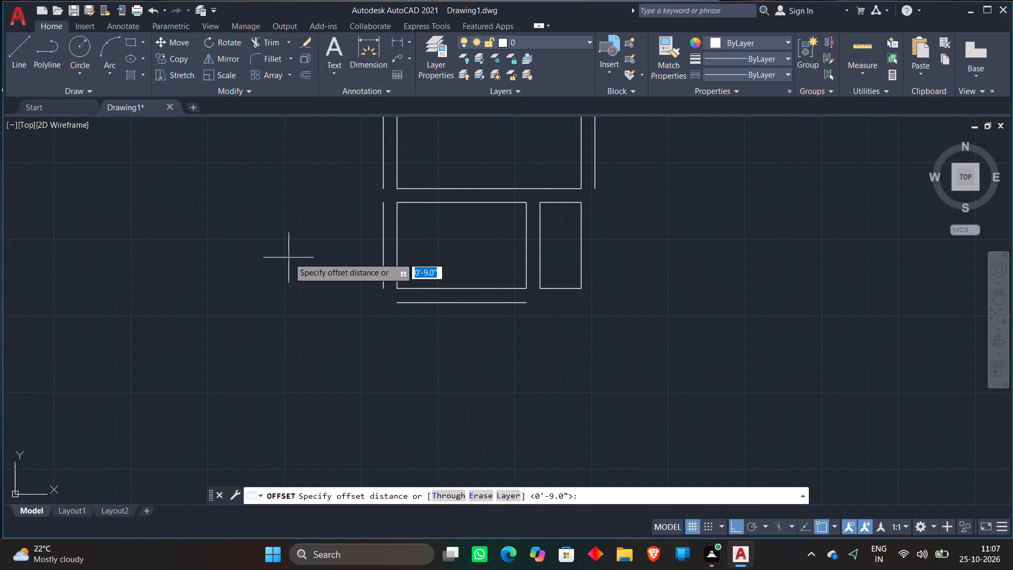
{"action": "key", "text": "Return"}
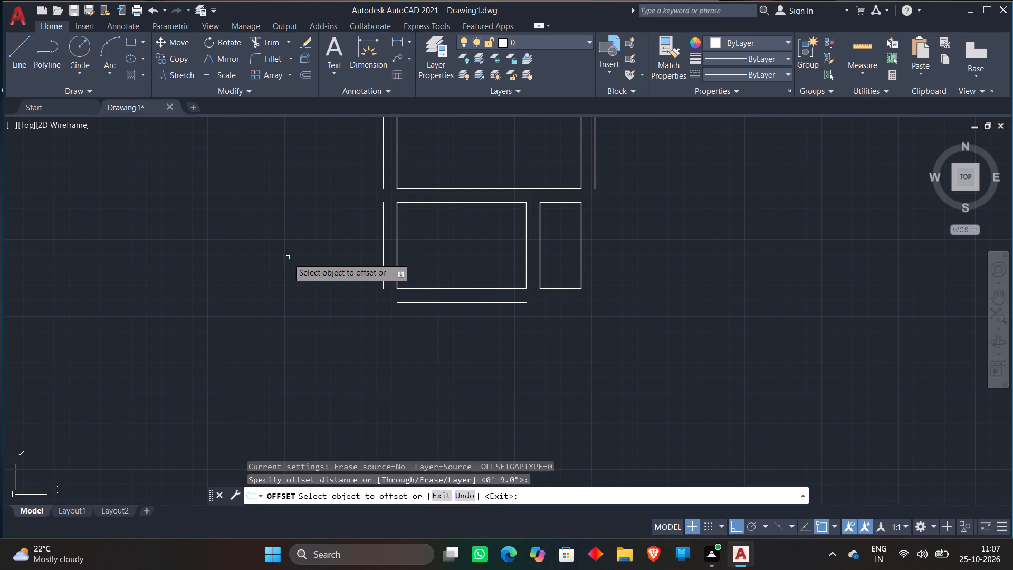
{"action": "left_click", "coordinate": [581, 255]}
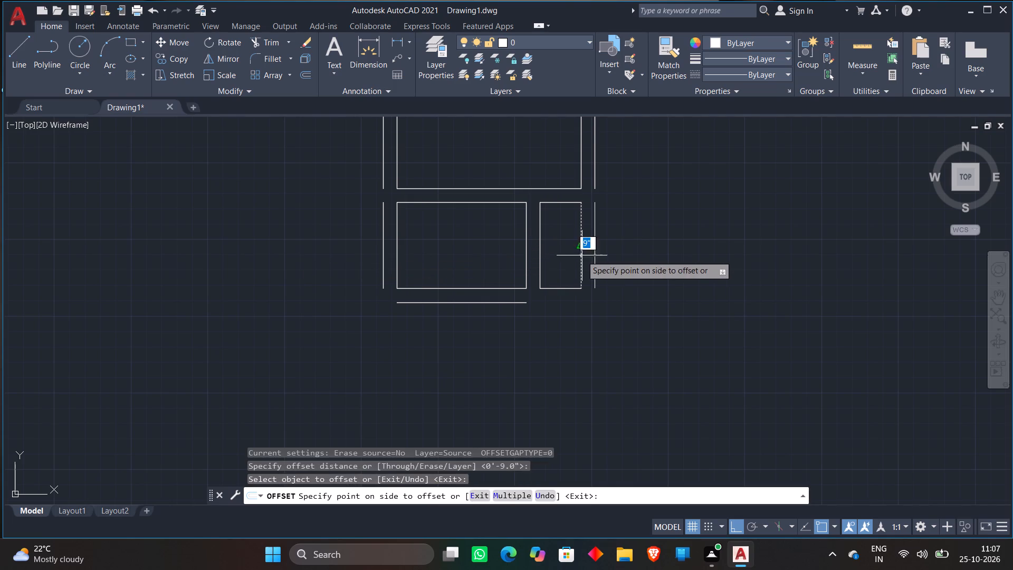
{"action": "left_click", "coordinate": [633, 256]}
{"action": "left_click", "coordinate": [552, 289]}
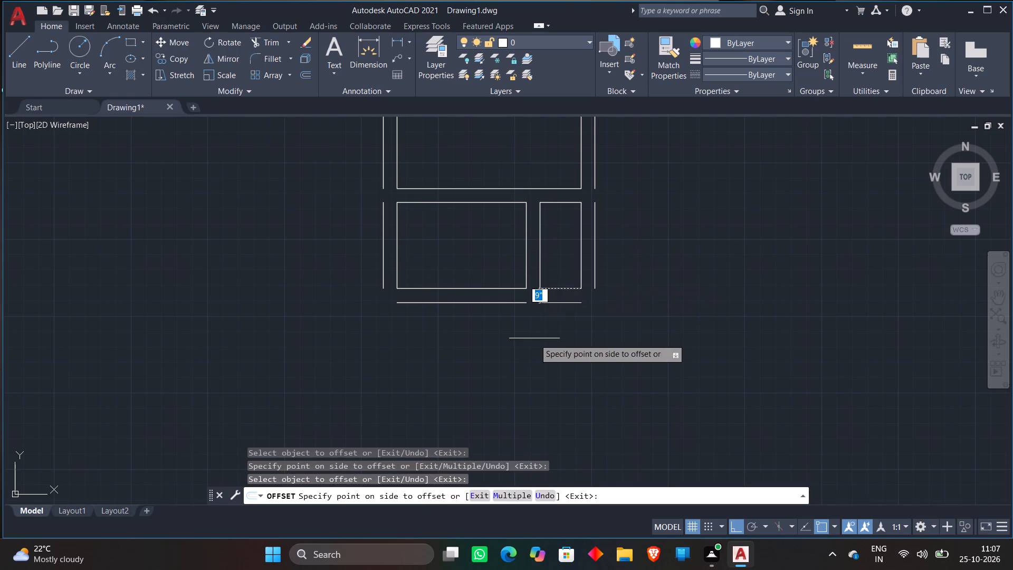
{"action": "left_click", "coordinate": [535, 341]}
{"action": "key", "text": "space"}
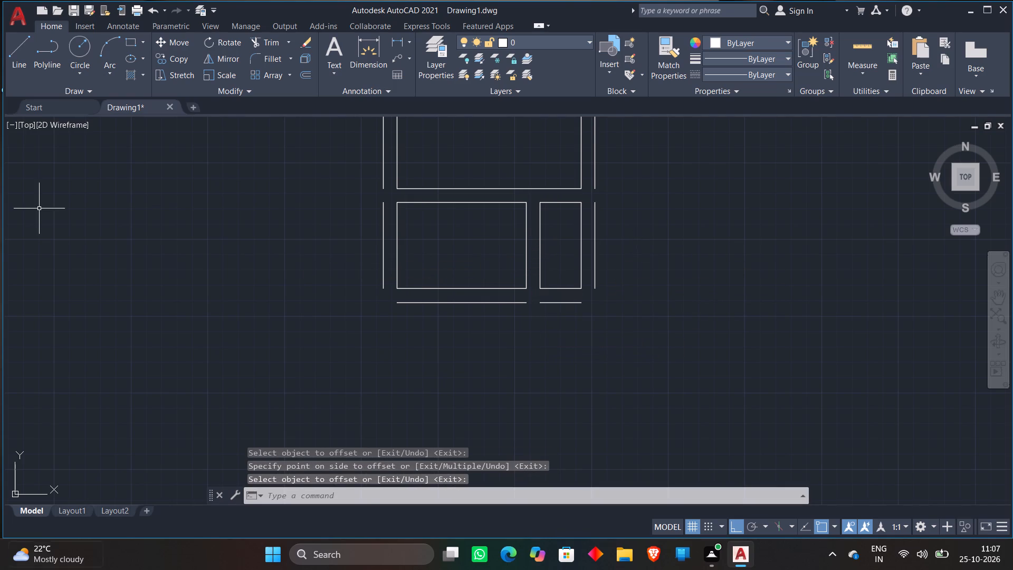
Draw a tenth room below the eighth and ninth with Line from the lower wall line's west end: 4'4" down, 10' east, 4'4" up.
{"action": "left_click", "coordinate": [14, 52]}
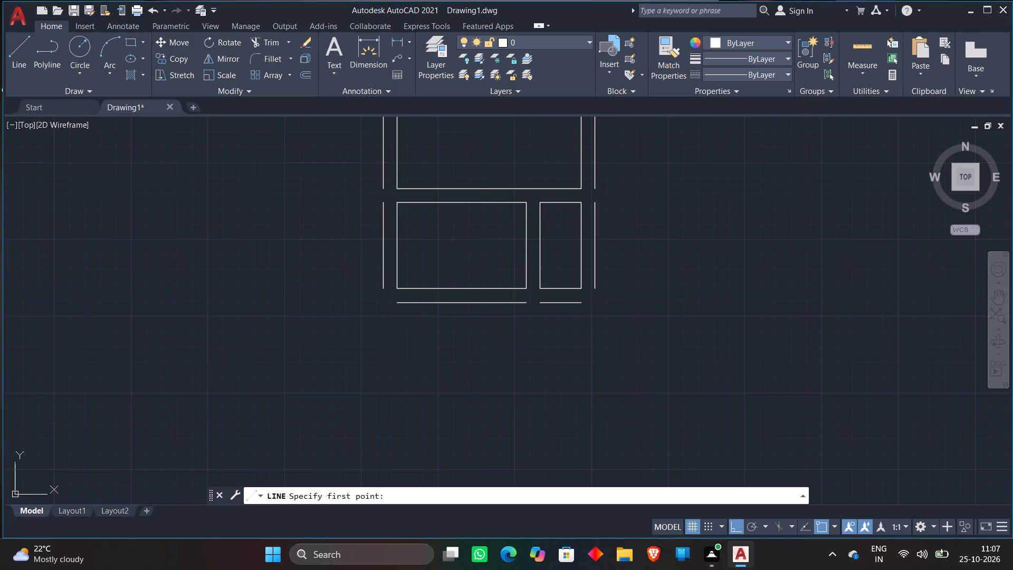
{"action": "left_click", "coordinate": [395, 307]}
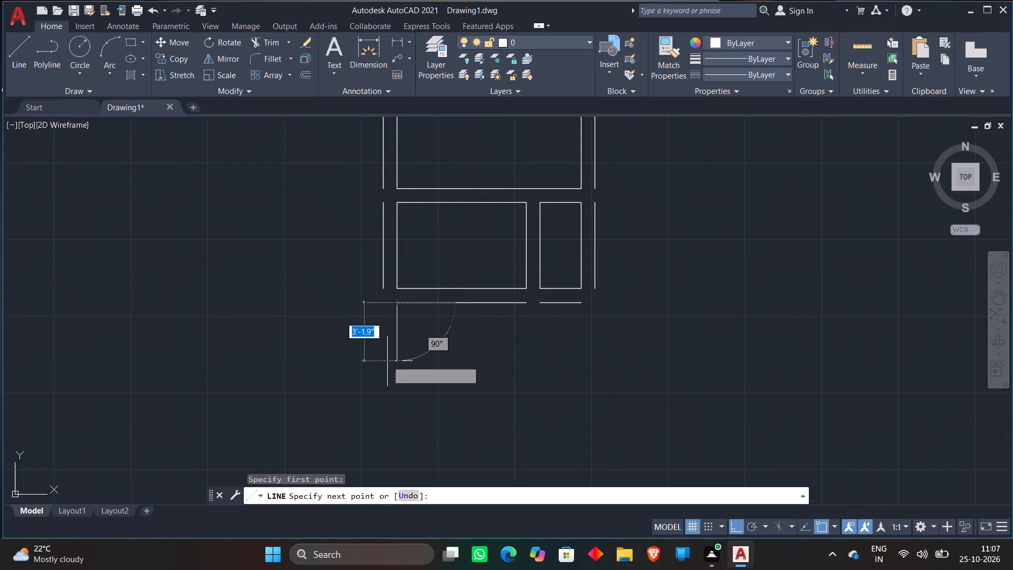
{"action": "type", "text": "4'4\""}
{"action": "key", "text": "Return"}
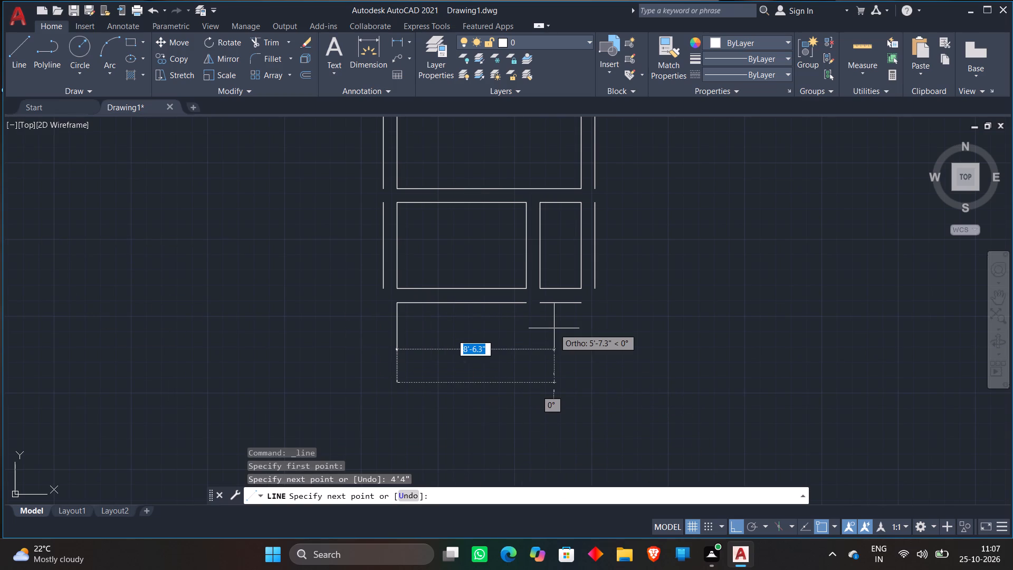
{"action": "type", "text": "10'"}
{"action": "key", "text": "Return"}
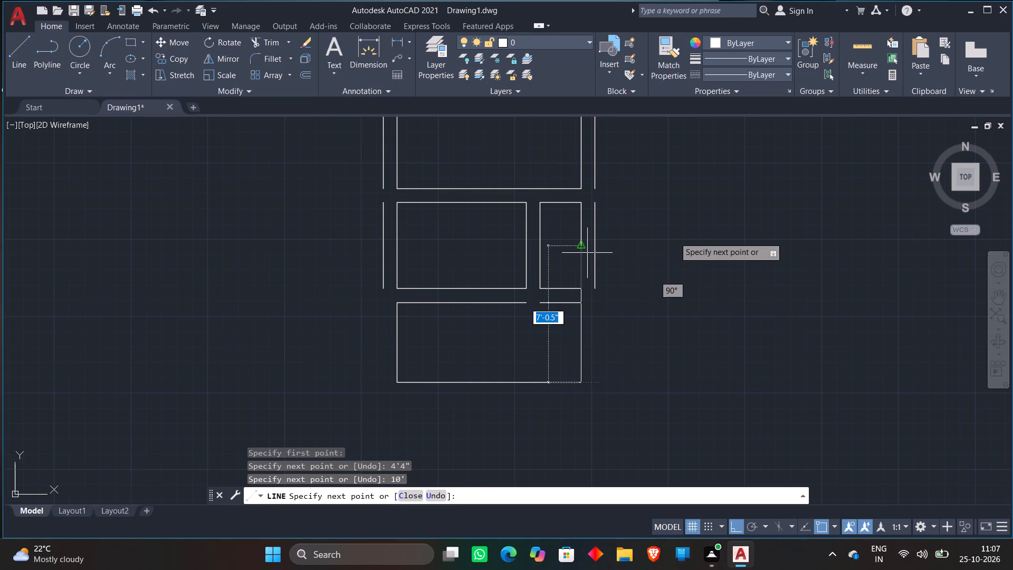
{"action": "type", "text": "4'"}
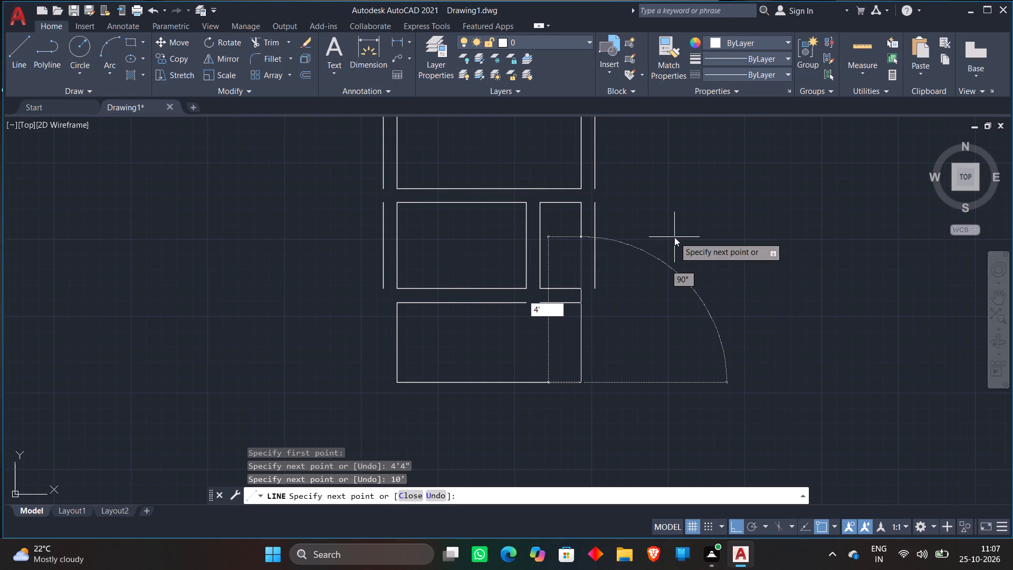
{"action": "key", "text": "4"}
{"action": "key", "text": "shift+quotedbl"}
{"action": "key", "text": "Return"}
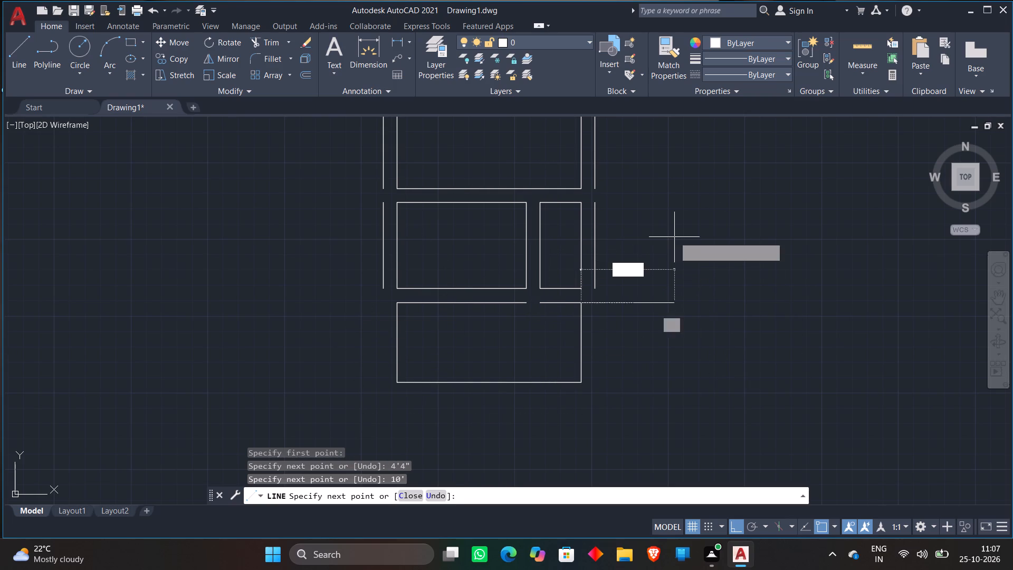
{"action": "key", "text": "space"}
Offset the tenth room's west, east and lower sides 9" outward to form its walls.
{"action": "key", "text": "o"}
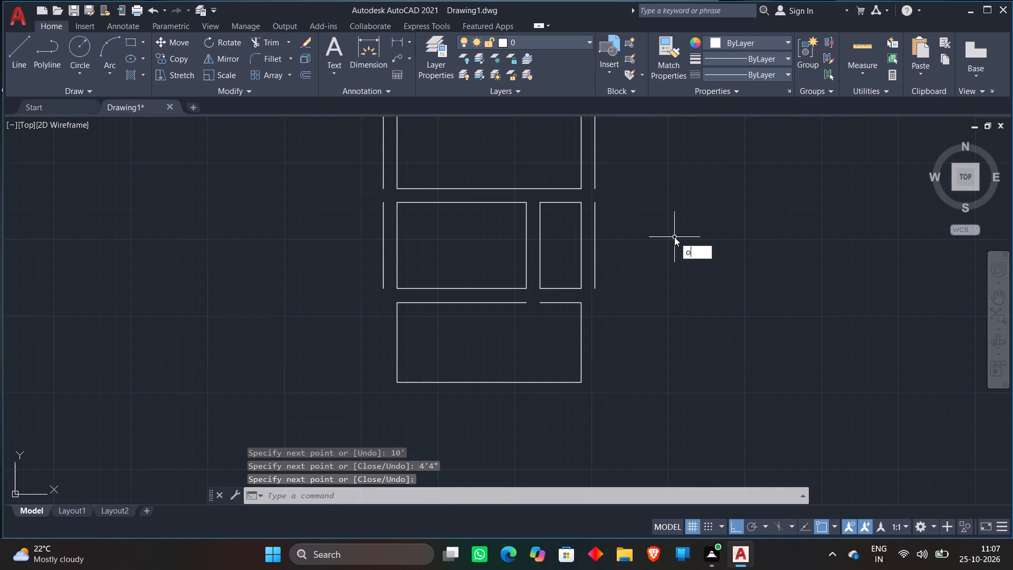
{"action": "key", "text": "Return"}
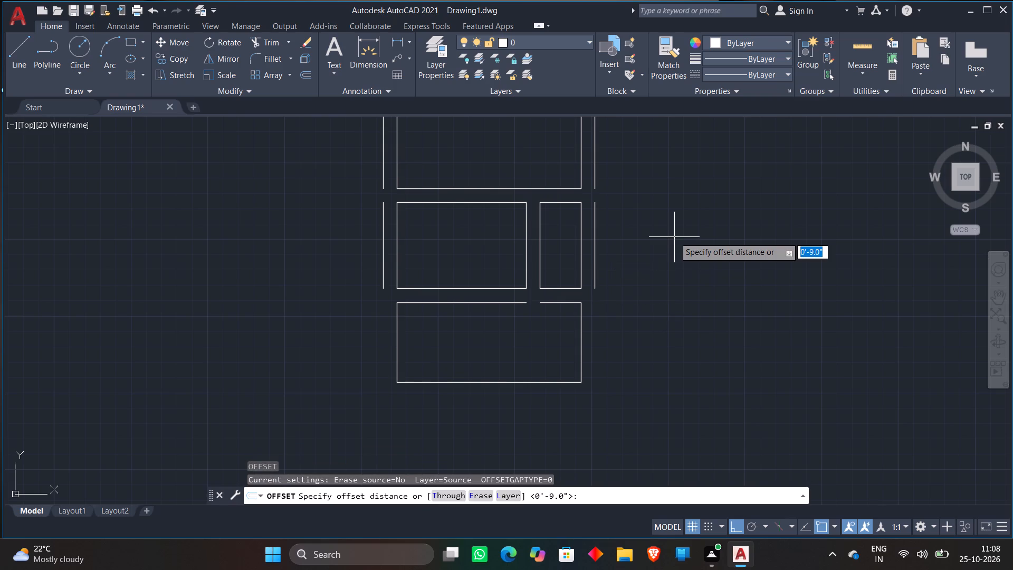
{"action": "key", "text": "Return"}
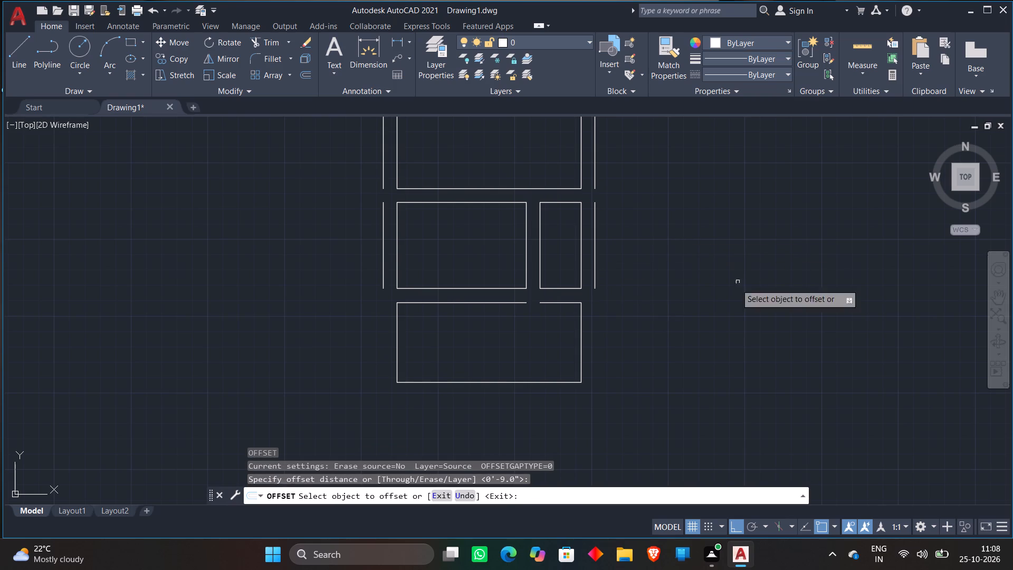
{"action": "left_click", "coordinate": [396, 348]}
{"action": "left_click", "coordinate": [308, 360]}
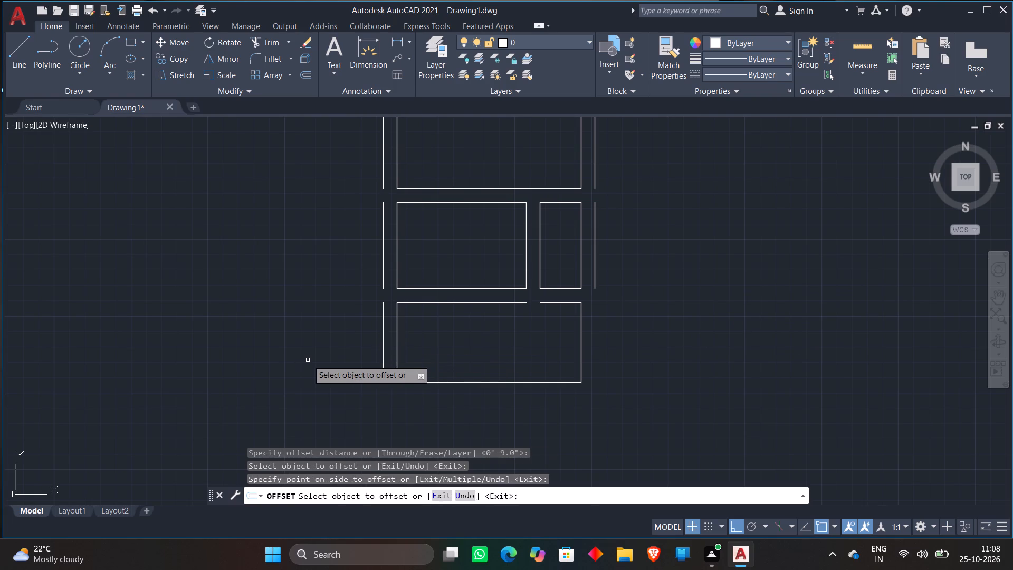
{"action": "left_click", "coordinate": [582, 358]}
{"action": "left_click", "coordinate": [736, 359]}
{"action": "left_click", "coordinate": [485, 382]}
{"action": "left_click", "coordinate": [466, 422]}
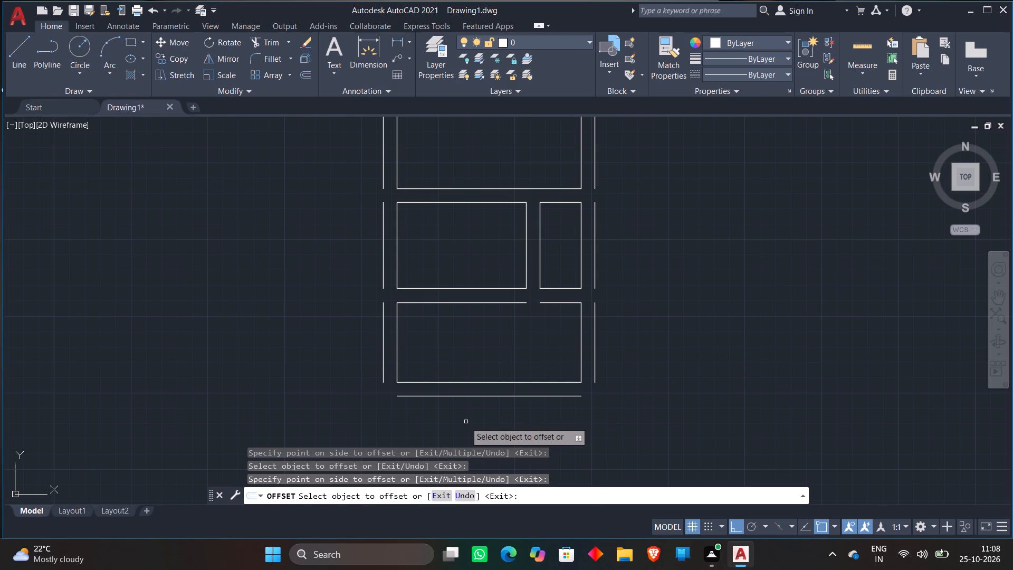
{"action": "key", "text": "space"}
Extend the west piece of the tenth room's upper line east across the gap to meet the other piece.
{"action": "type", "text": "ex"}
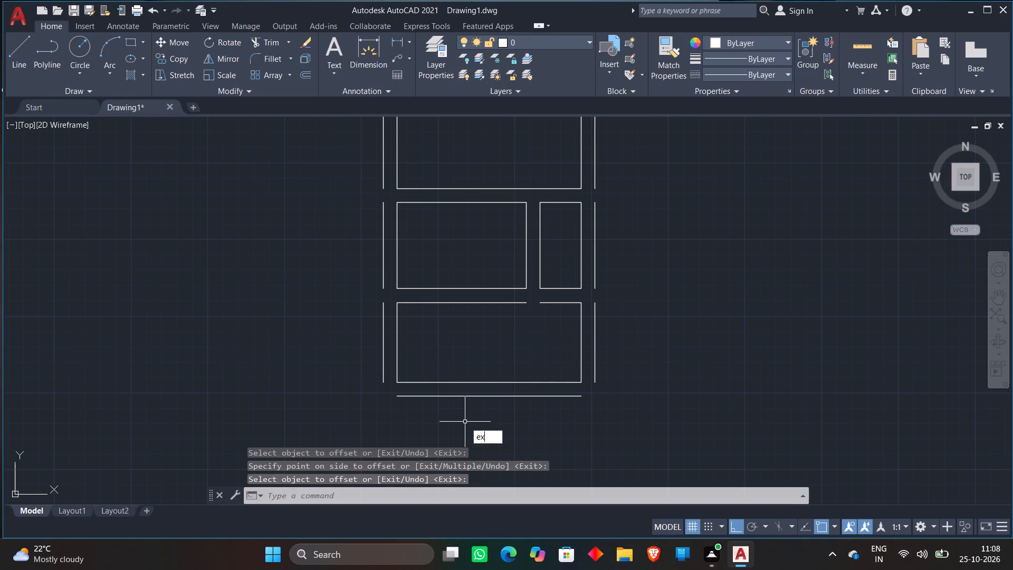
{"action": "key", "text": "space"}
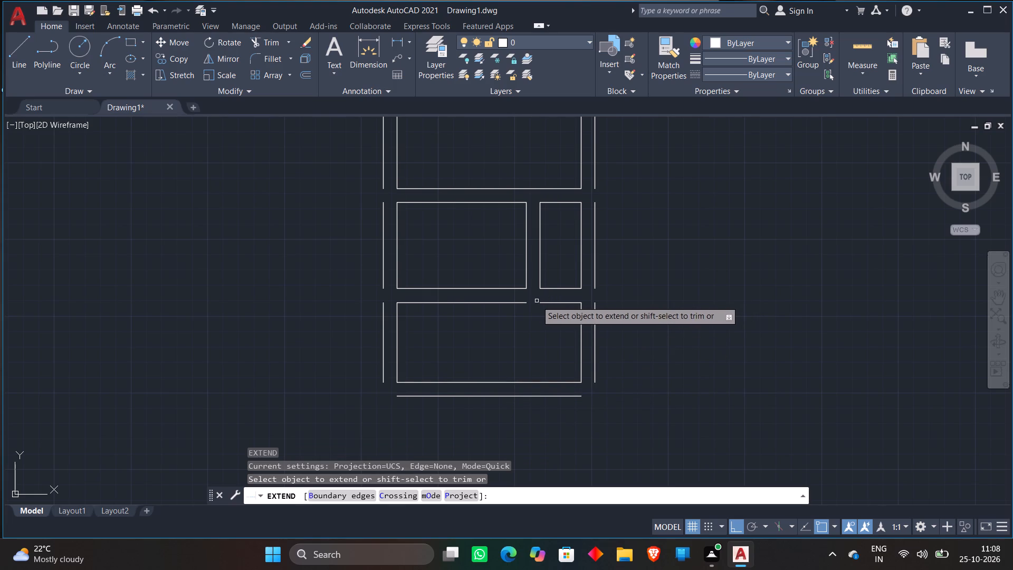
{"action": "left_click", "coordinate": [510, 303]}
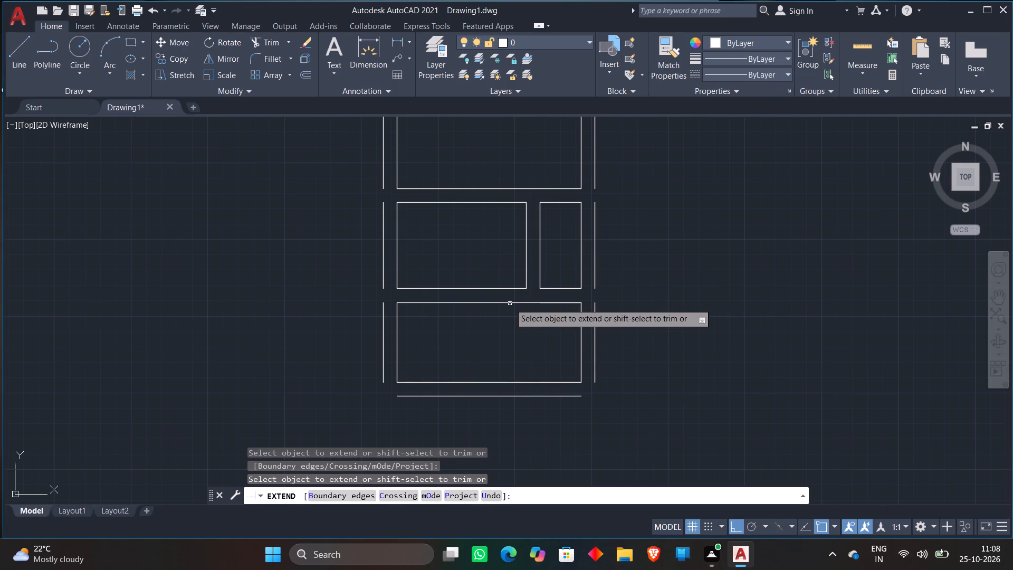
{"action": "scroll", "coordinate": [510, 303], "scroll_direction": "down", "scroll_amount": 1}
{"action": "key", "text": "space"}
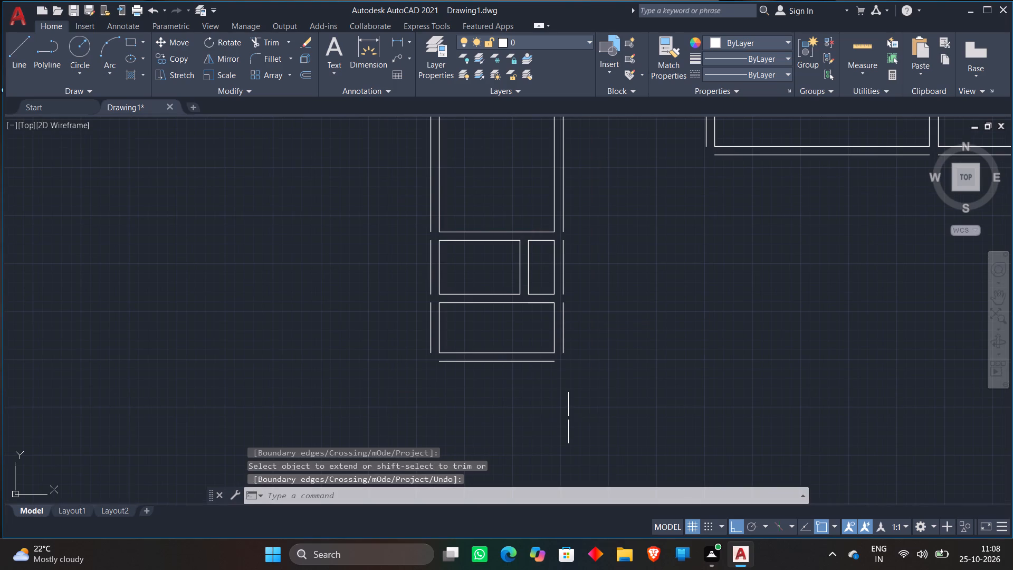
Draw the next space's inner wall lines from the lower end of the tenth room's outer east line: 12' east, 12'8" north.
{"action": "scroll", "coordinate": [599, 370], "scroll_direction": "down", "scroll_amount": 4}
{"action": "middle_click_drag", "start_coordinate": [673, 342], "coordinate": [503, 340]}
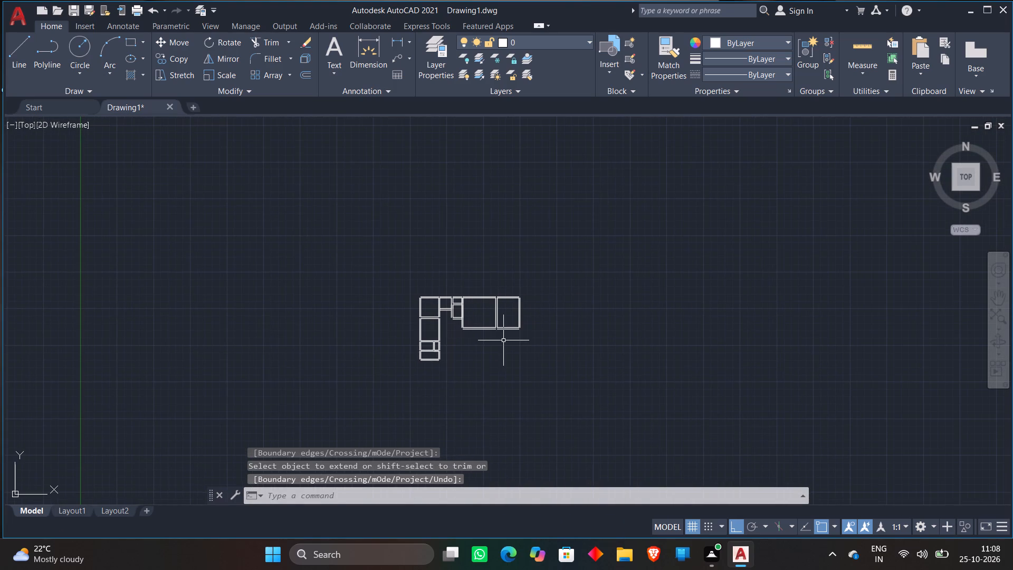
{"action": "scroll", "coordinate": [461, 362], "scroll_direction": "up", "scroll_amount": 4}
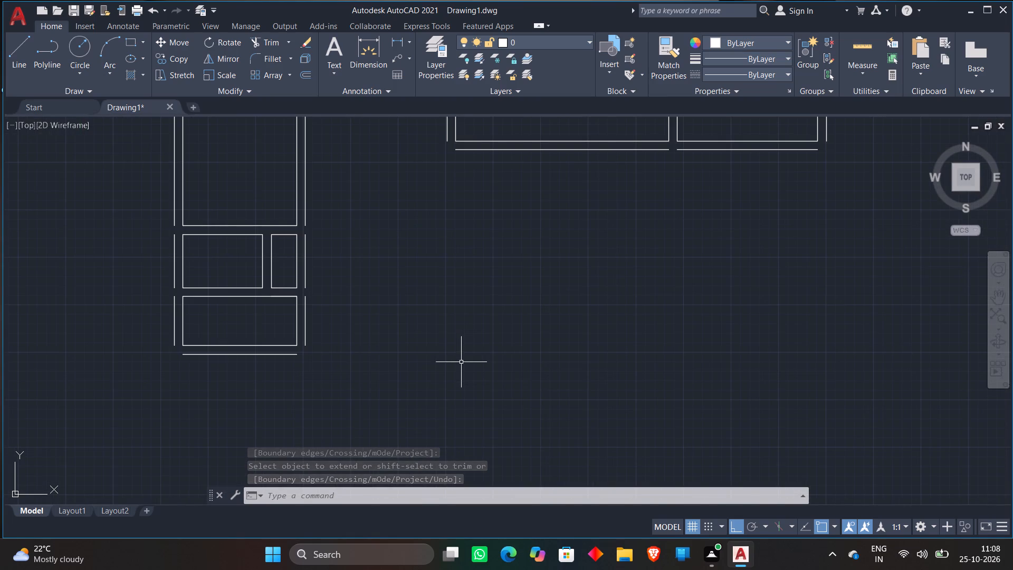
{"action": "left_click", "coordinate": [23, 60]}
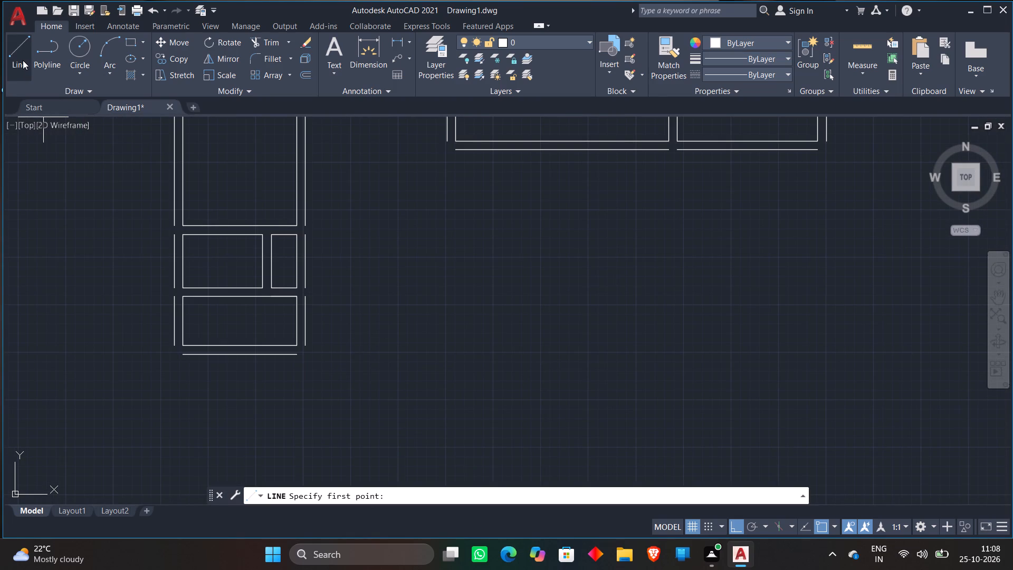
{"action": "scroll", "coordinate": [339, 186], "scroll_direction": "down", "scroll_amount": 2}
{"action": "scroll", "coordinate": [318, 214], "scroll_direction": "up", "scroll_amount": 2}
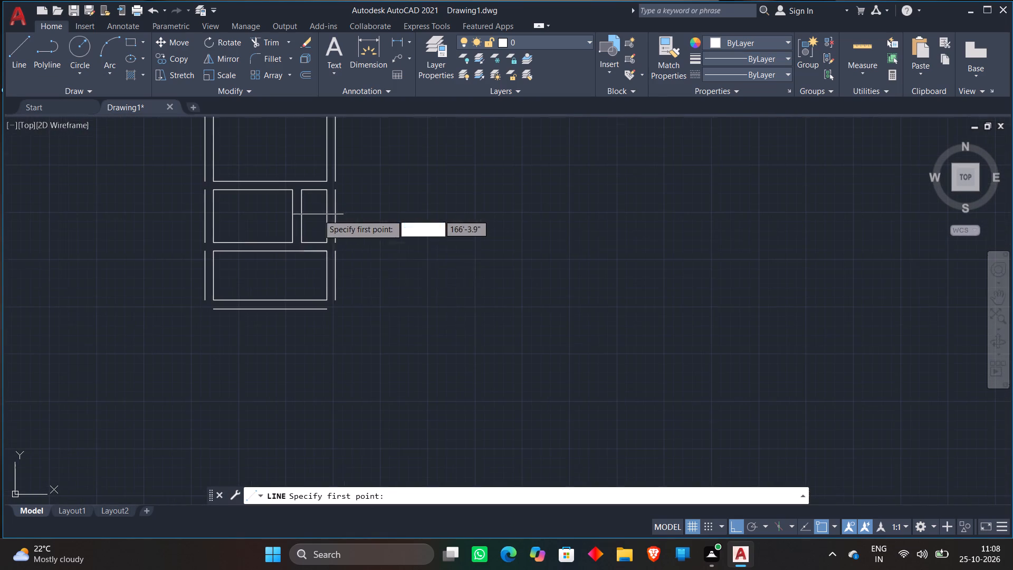
{"action": "left_click", "coordinate": [333, 301]}
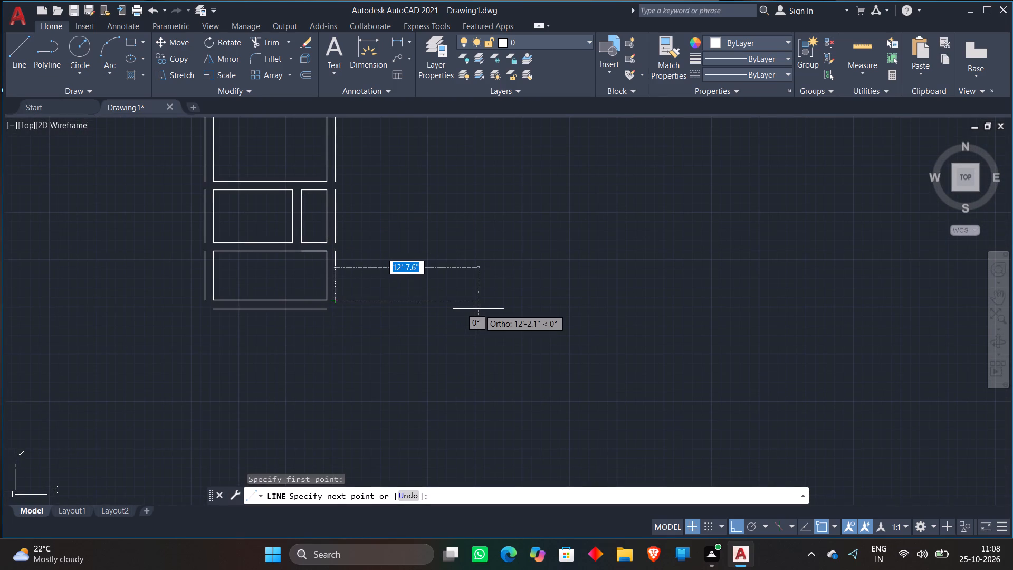
{"action": "type", "text": "12'"}
{"action": "key", "text": "Return"}
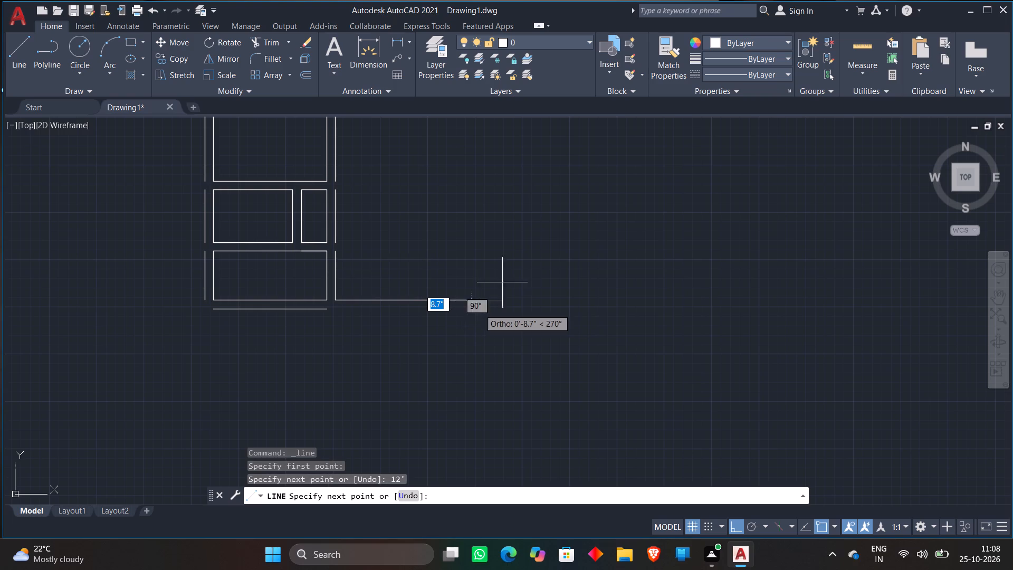
{"action": "middle_click_drag", "start_coordinate": [512, 204], "coordinate": [504, 280]}
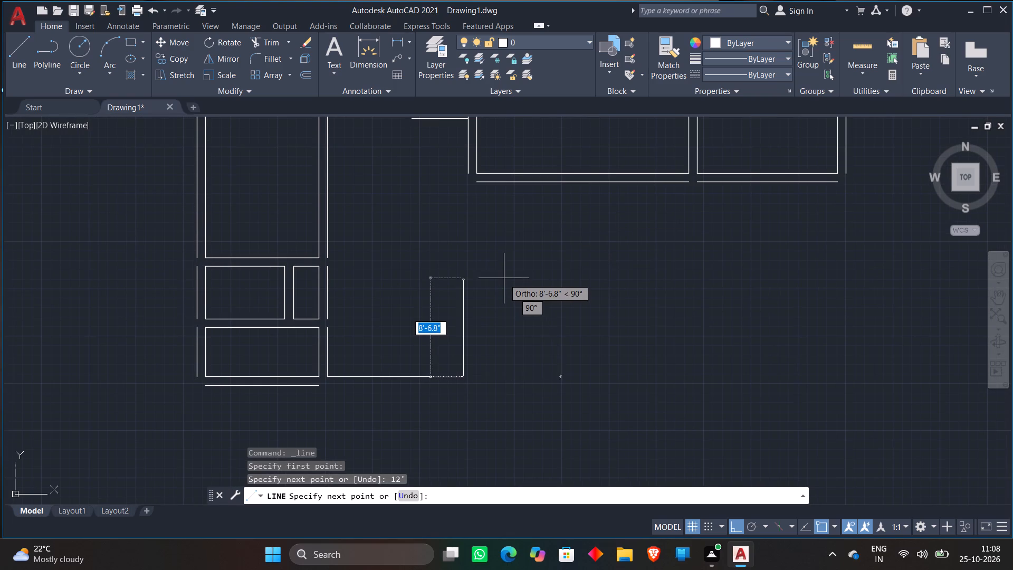
{"action": "type", "text": "12"}
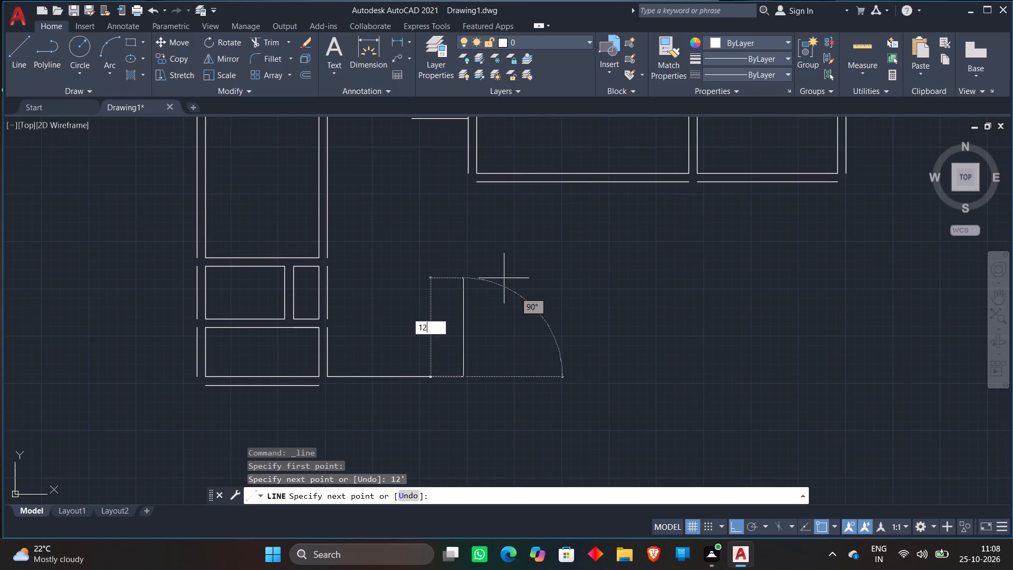
{"action": "type", "text": "'8"}
{"action": "key", "text": "shift+quotedbl"}
{"action": "key", "text": "Return"}
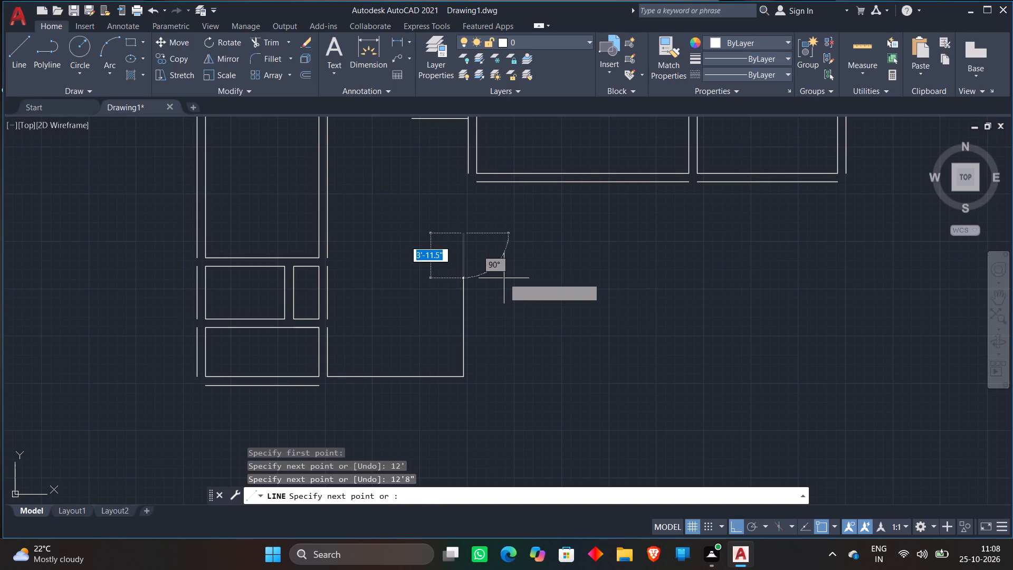
Continue the line 9" east, down level with the tenth room's lower outer wall line, and west to that line's east end.
{"action": "type", "text": "9\""}
{"action": "key", "text": "Return"}
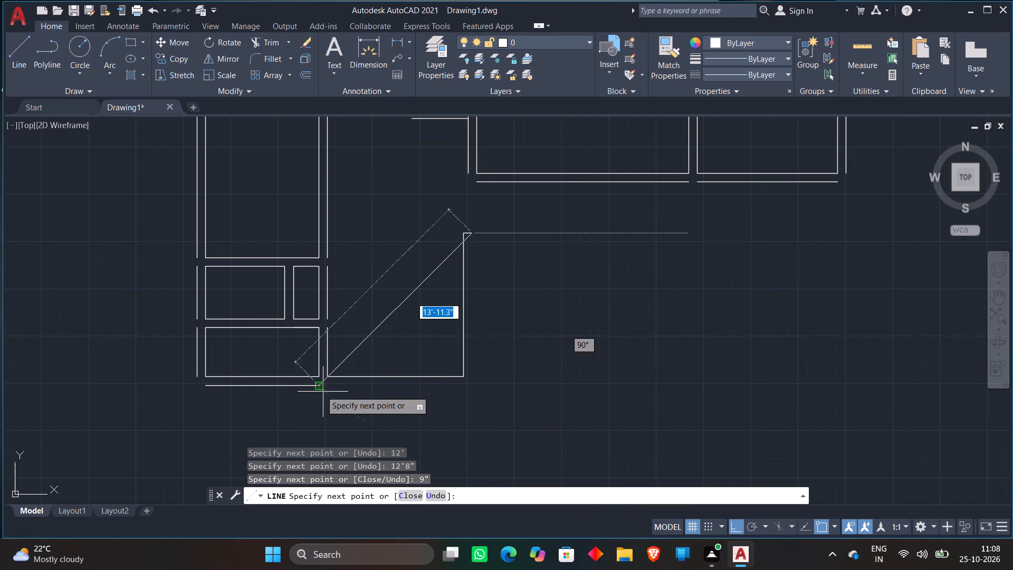
{"action": "left_click", "coordinate": [474, 387]}
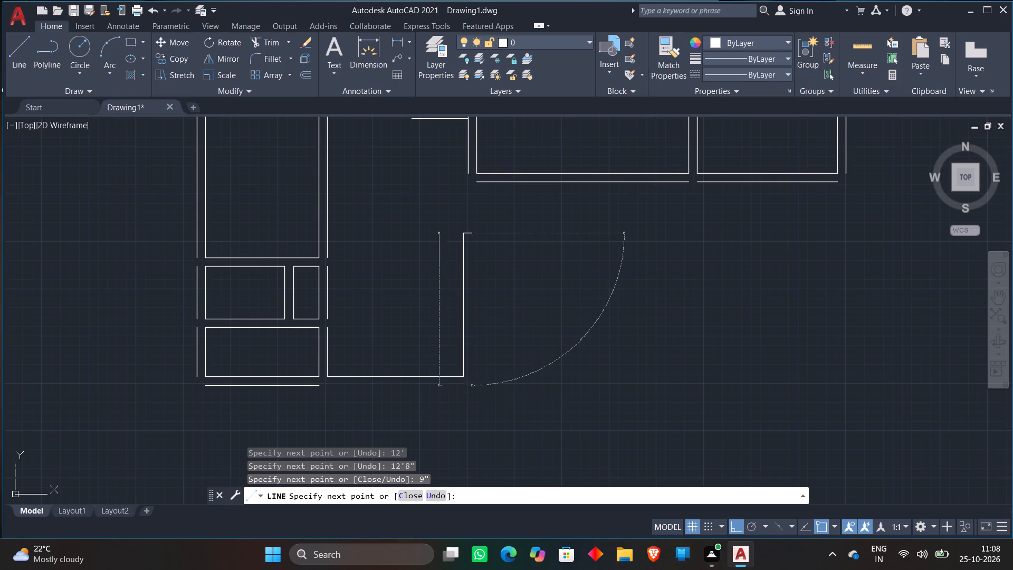
{"action": "left_click", "coordinate": [314, 389]}
{"action": "key", "text": "space"}
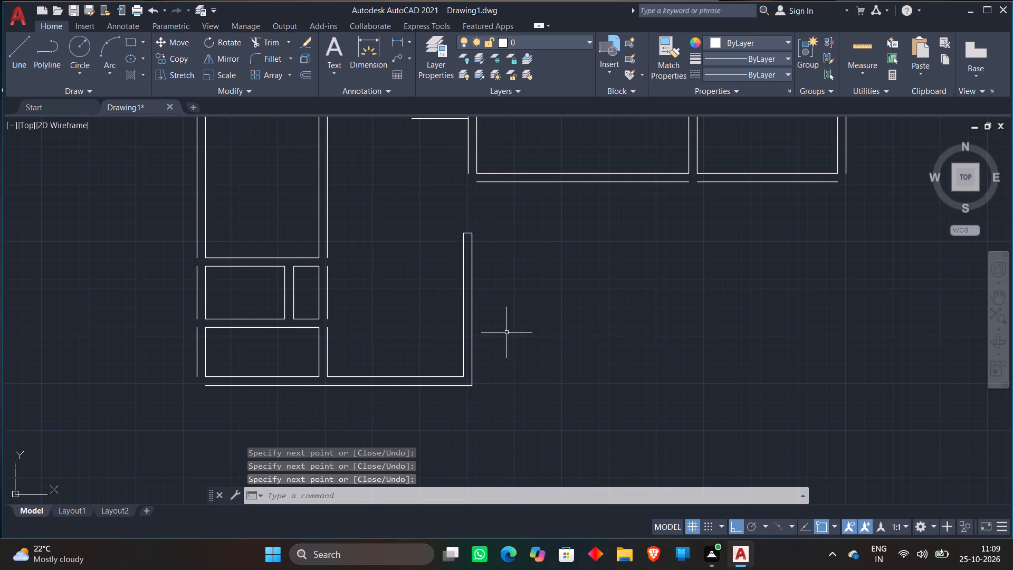
Erase the short 9" line capping the upper end of the new east wall.
{"action": "scroll", "coordinate": [504, 333], "scroll_direction": "down", "scroll_amount": 2}
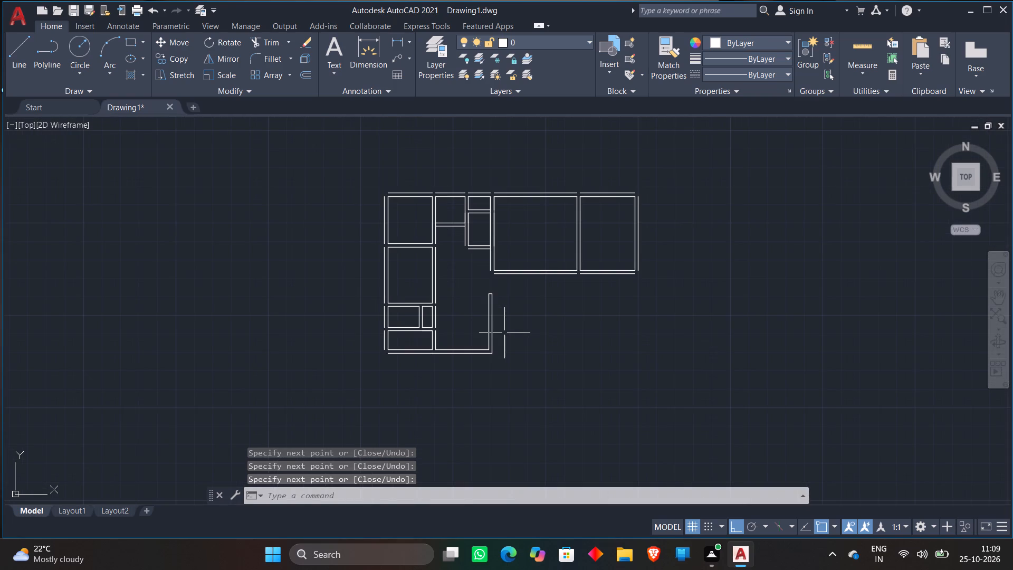
{"action": "scroll", "coordinate": [437, 299], "scroll_direction": "up", "scroll_amount": 3}
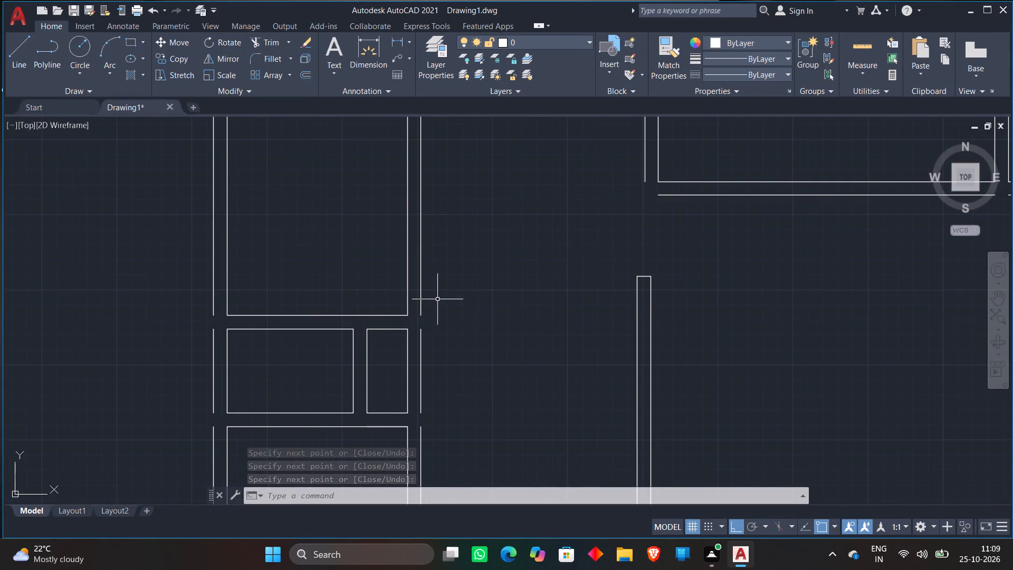
{"action": "scroll", "coordinate": [649, 295], "scroll_direction": "down", "scroll_amount": 1}
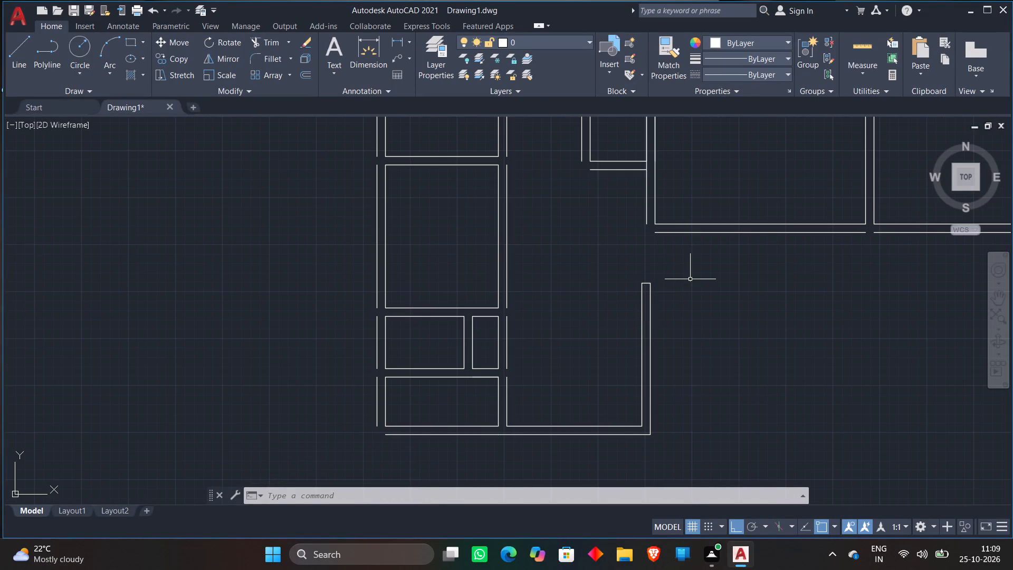
{"action": "scroll", "coordinate": [645, 287], "scroll_direction": "up", "scroll_amount": 2}
{"action": "left_click", "coordinate": [645, 275]}
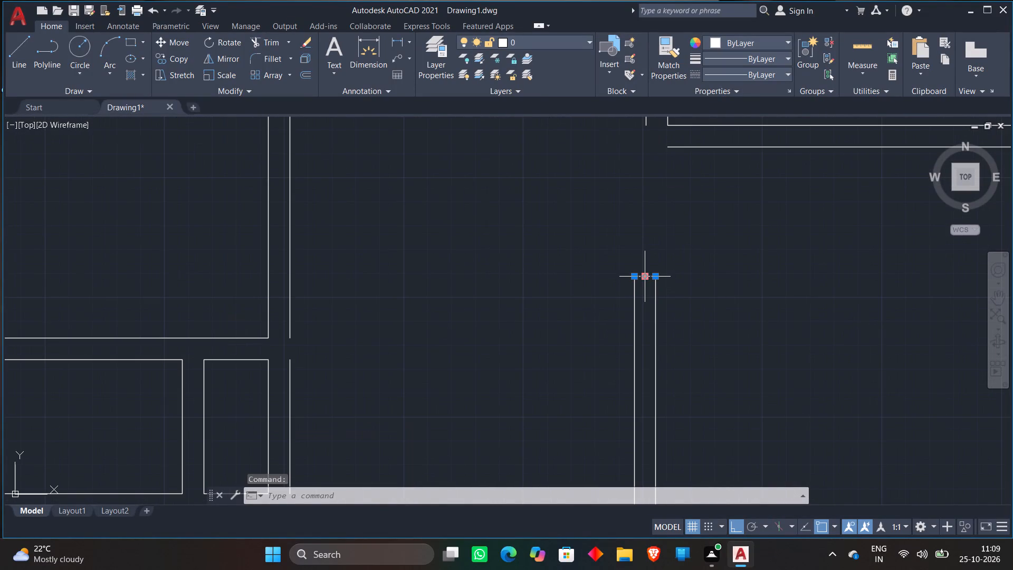
{"action": "key", "text": "Delete"}
Draw a horizontal line west from the upper end of the new east wall's inner line, crossing the second room's east wall.
{"action": "scroll", "coordinate": [649, 318], "scroll_direction": "down", "scroll_amount": 2}
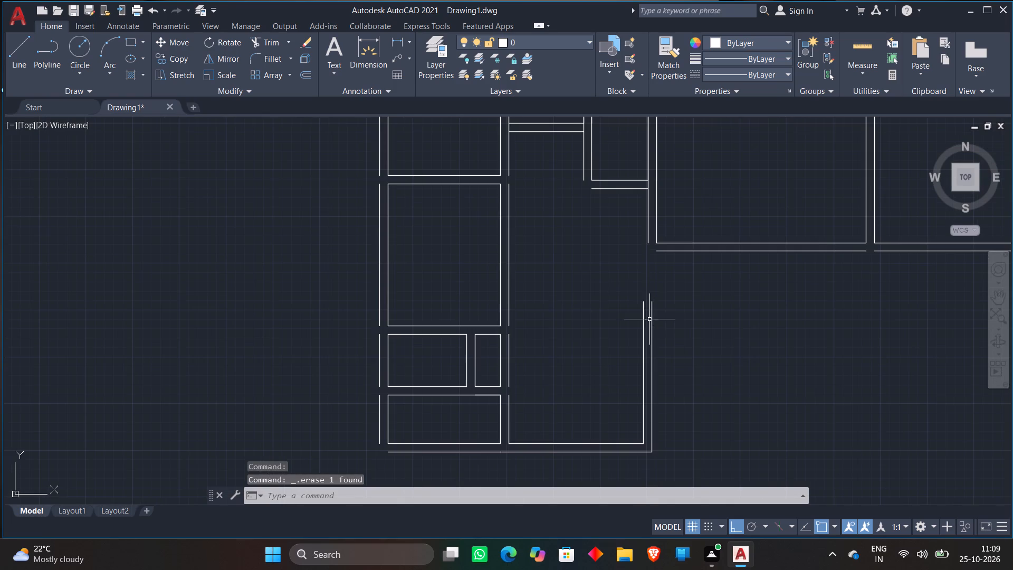
{"action": "scroll", "coordinate": [639, 298], "scroll_direction": "up", "scroll_amount": 1}
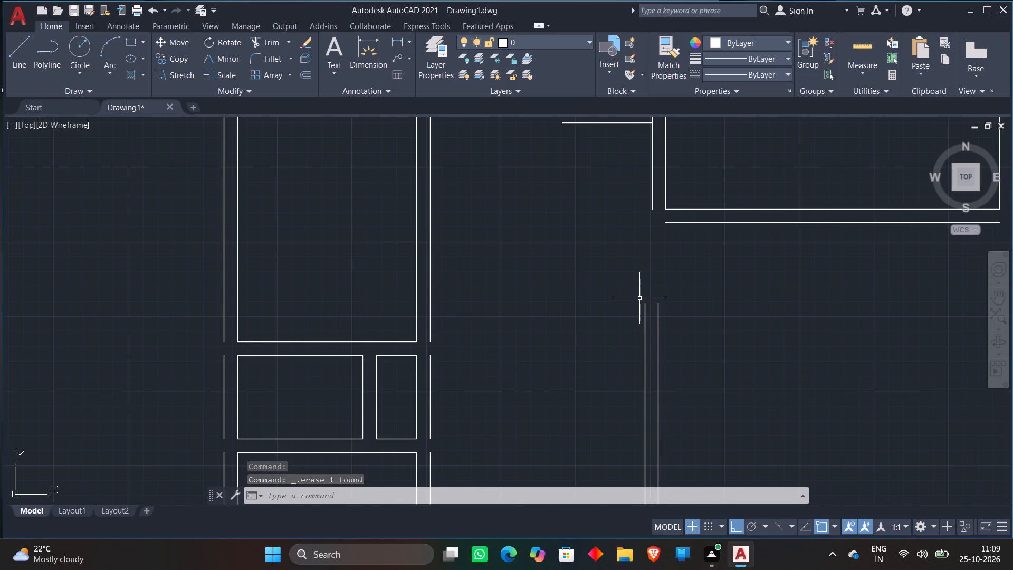
{"action": "key", "text": "l"}
{"action": "key", "text": "Return"}
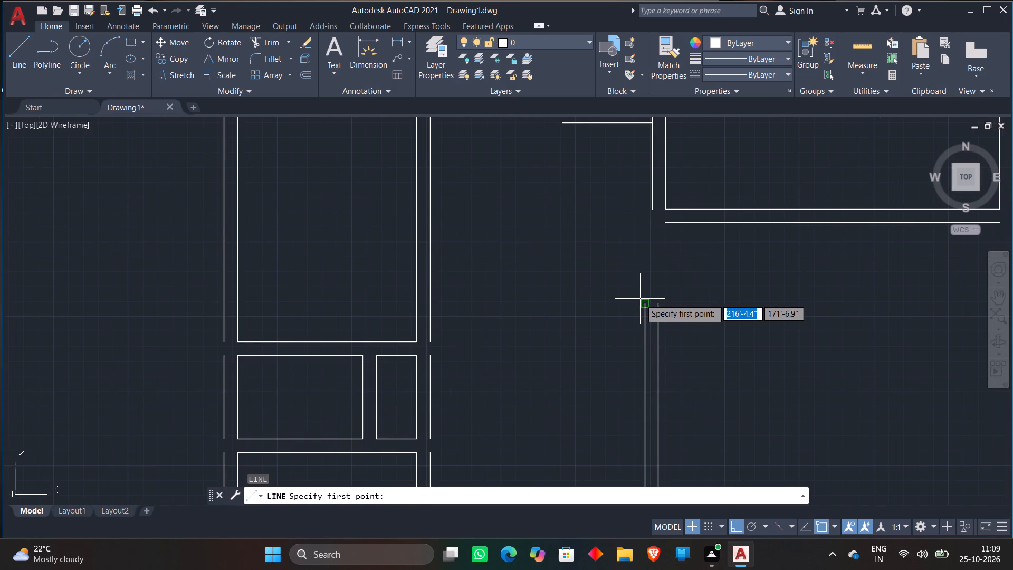
{"action": "left_click", "coordinate": [641, 301]}
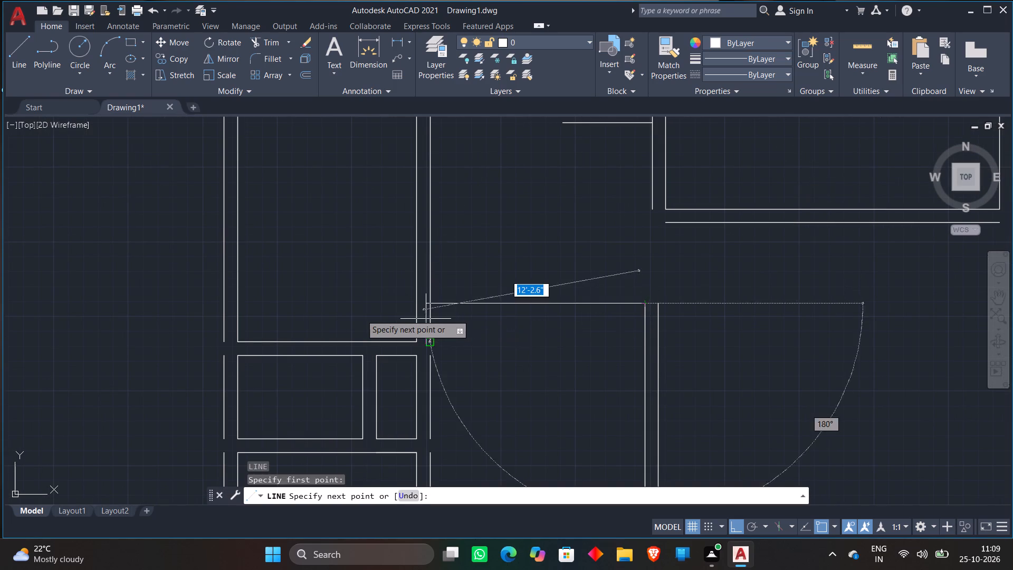
{"action": "left_click", "coordinate": [344, 311]}
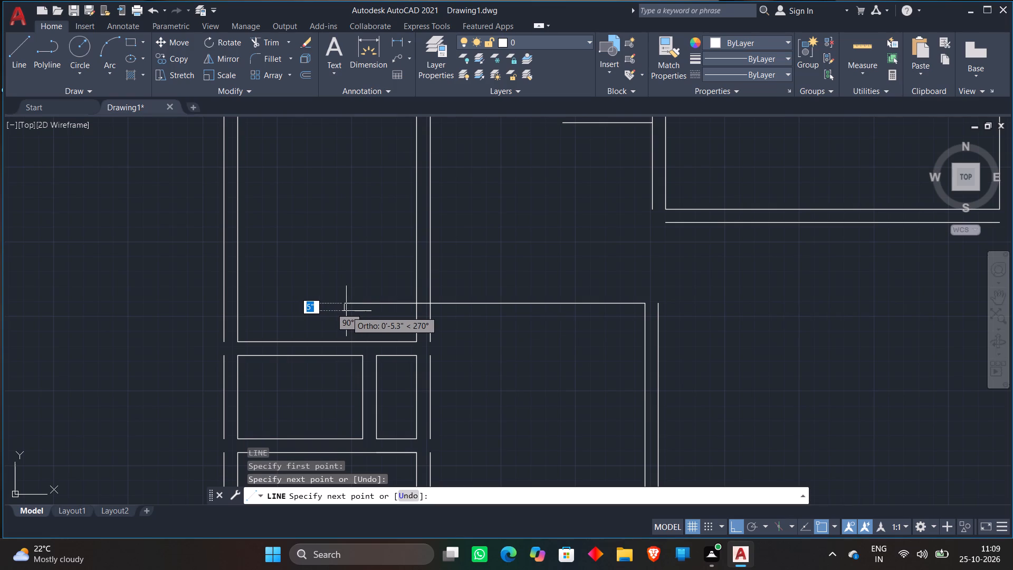
{"action": "key", "text": "space"}
Trim the new horizontal line's west overhang back to the second room's outer east wall line.
{"action": "type", "text": "tr"}
{"action": "key", "text": "space"}
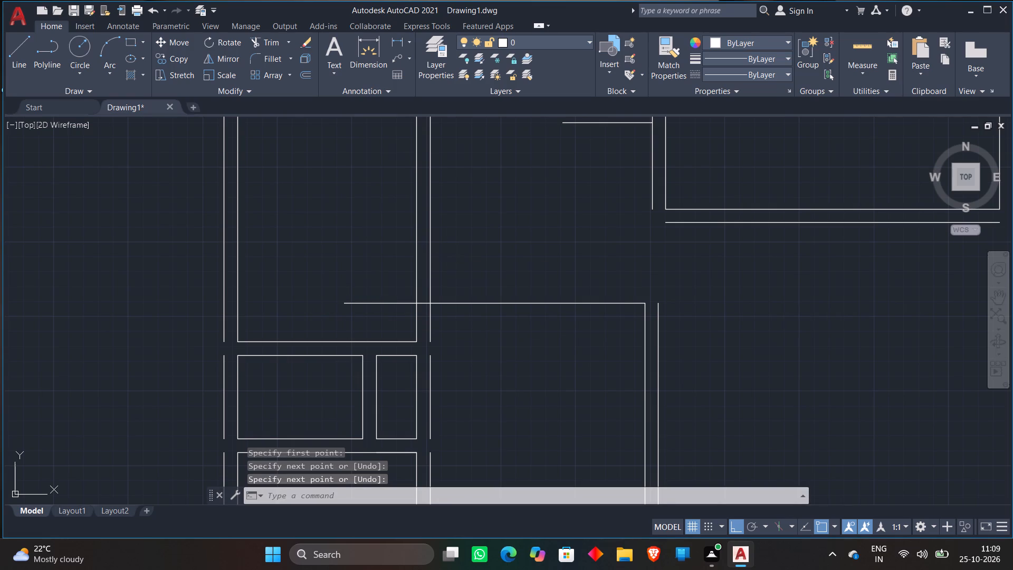
{"action": "left_click", "coordinate": [422, 305]}
{"action": "left_click", "coordinate": [408, 294]}
{"action": "left_click", "coordinate": [393, 314]}
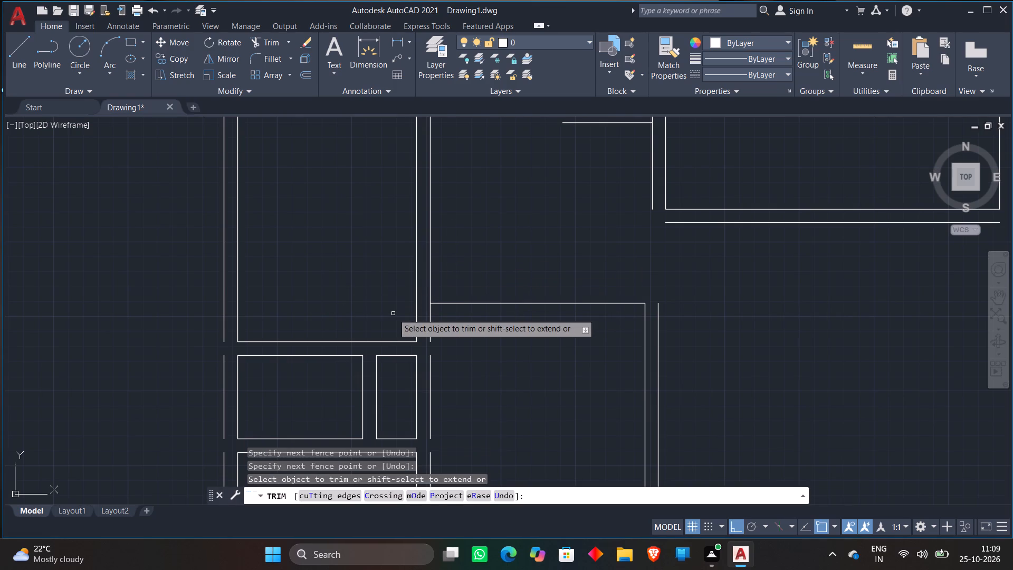
{"action": "key", "text": "space"}
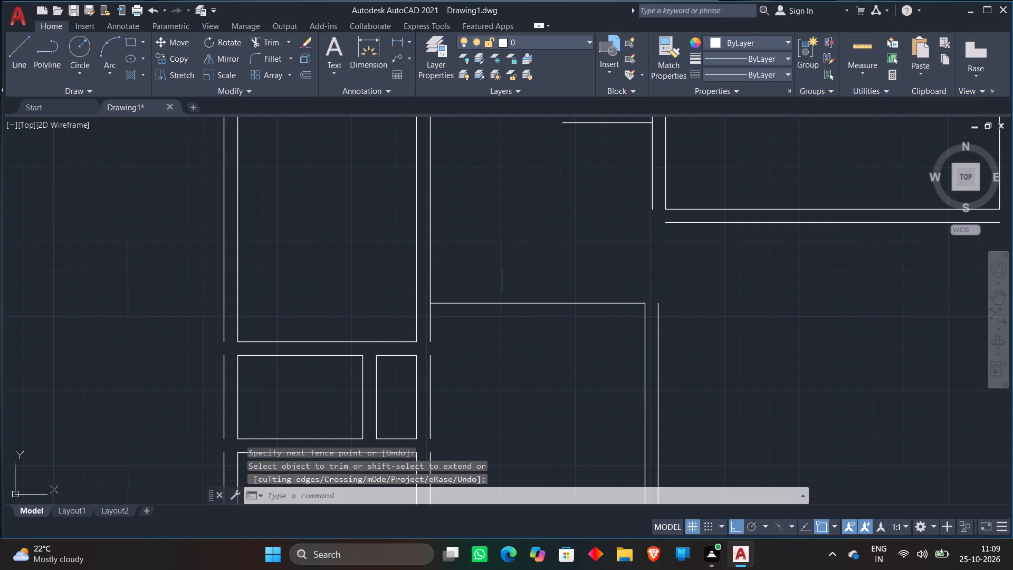
Offset the new horizontal line 9" north to form the wall above the space.
{"action": "left_click", "coordinate": [310, 77]}
{"action": "left_click", "coordinate": [535, 302]}
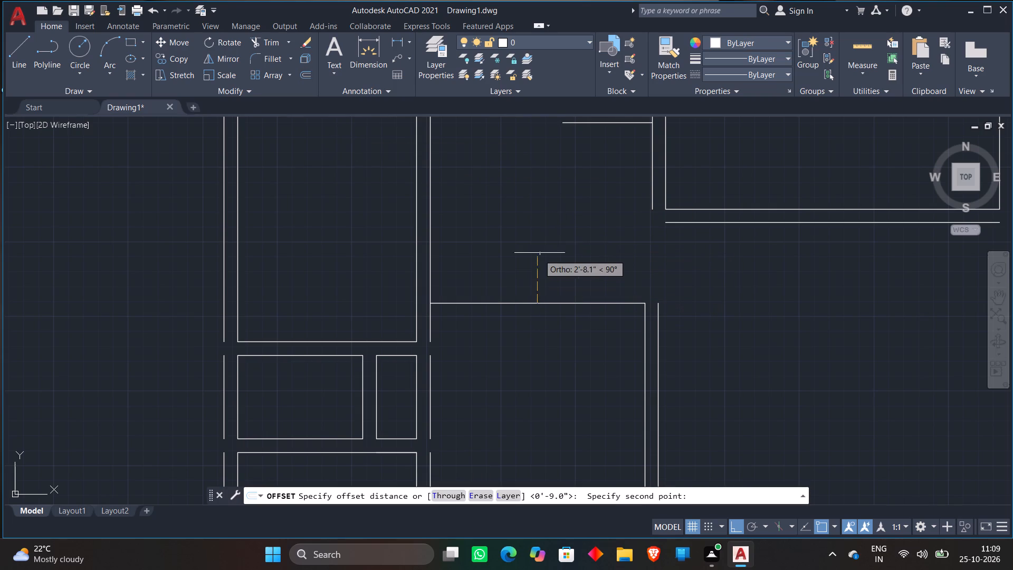
{"action": "left_click", "coordinate": [540, 252]}
{"action": "left_click", "coordinate": [537, 301]}
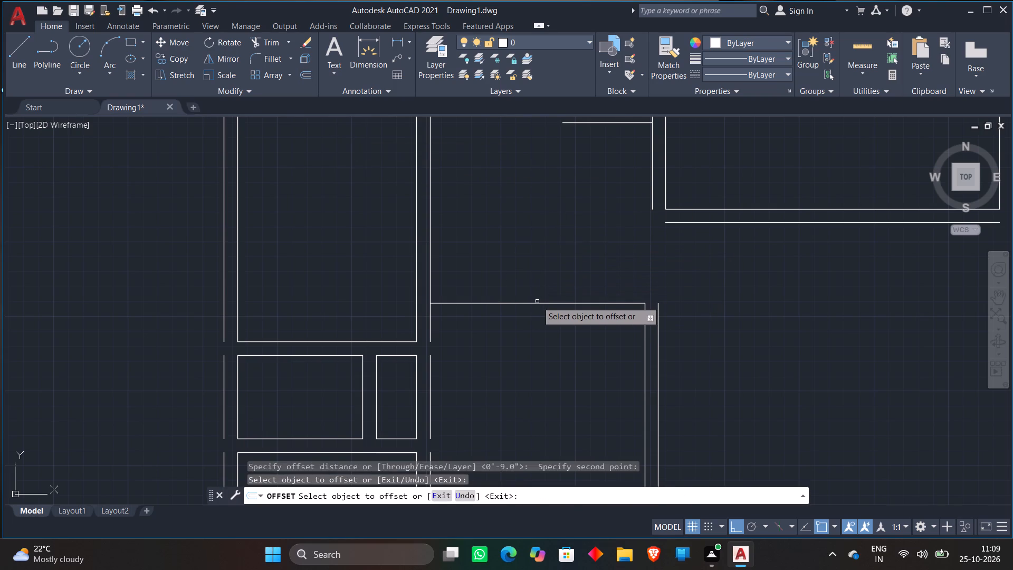
{"action": "left_click", "coordinate": [530, 303]}
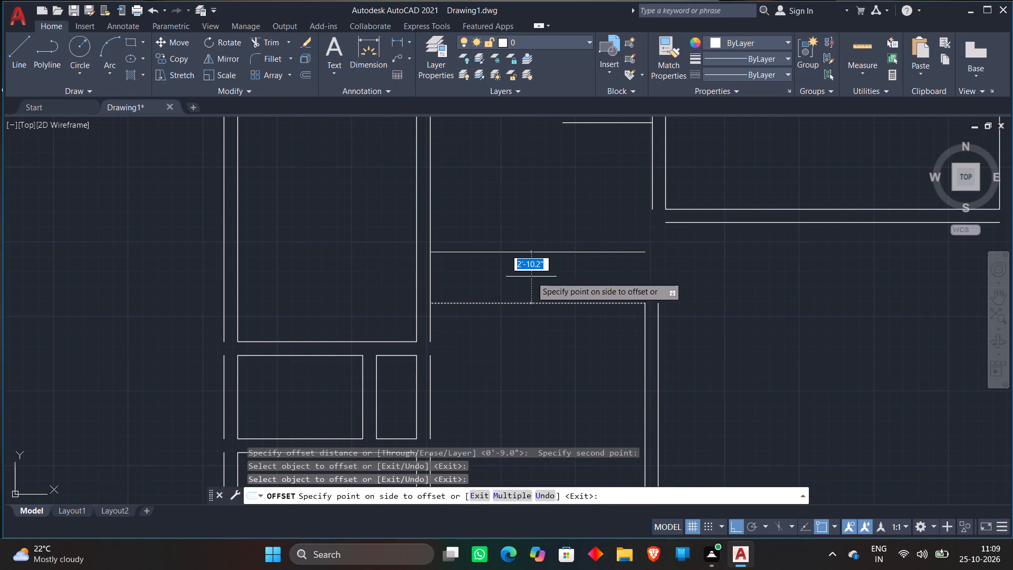
{"action": "type", "text": "9\""}
{"action": "key", "text": "Return"}
{"action": "key", "text": "space"}
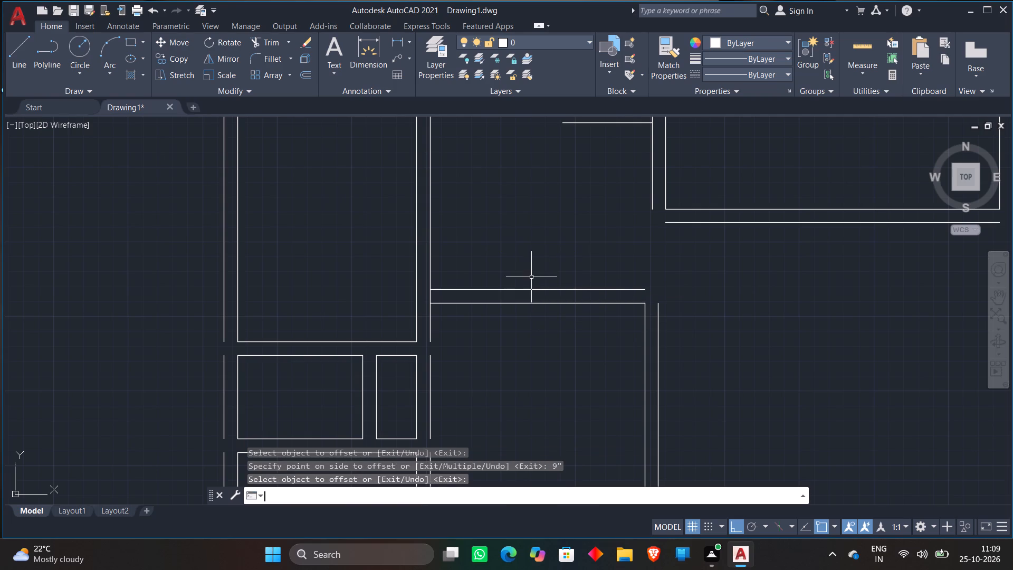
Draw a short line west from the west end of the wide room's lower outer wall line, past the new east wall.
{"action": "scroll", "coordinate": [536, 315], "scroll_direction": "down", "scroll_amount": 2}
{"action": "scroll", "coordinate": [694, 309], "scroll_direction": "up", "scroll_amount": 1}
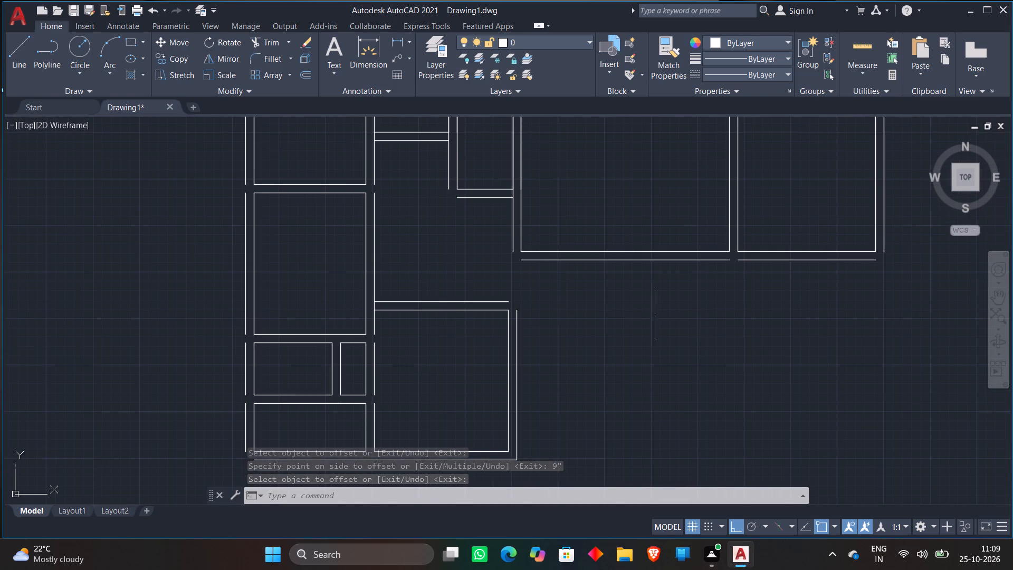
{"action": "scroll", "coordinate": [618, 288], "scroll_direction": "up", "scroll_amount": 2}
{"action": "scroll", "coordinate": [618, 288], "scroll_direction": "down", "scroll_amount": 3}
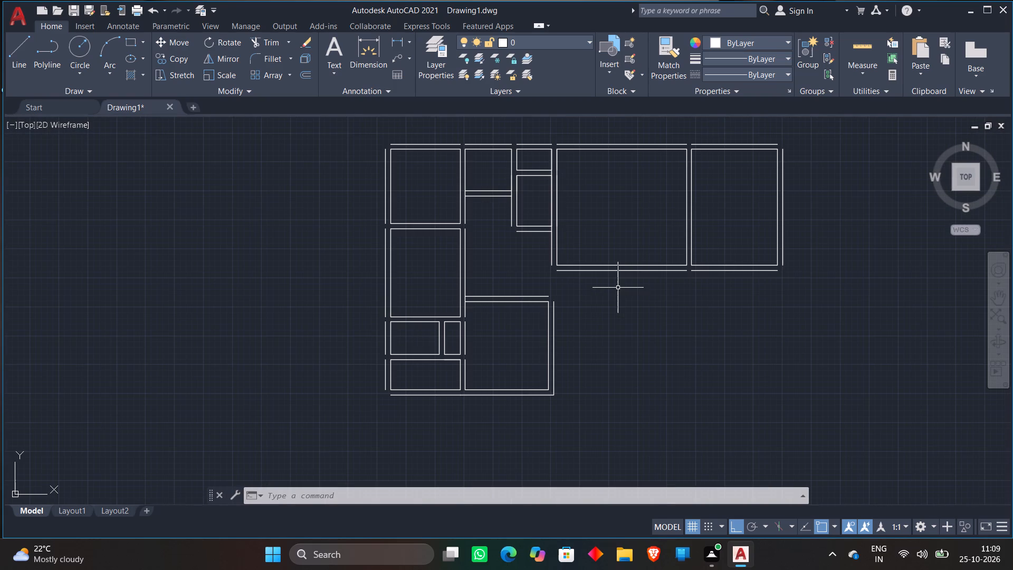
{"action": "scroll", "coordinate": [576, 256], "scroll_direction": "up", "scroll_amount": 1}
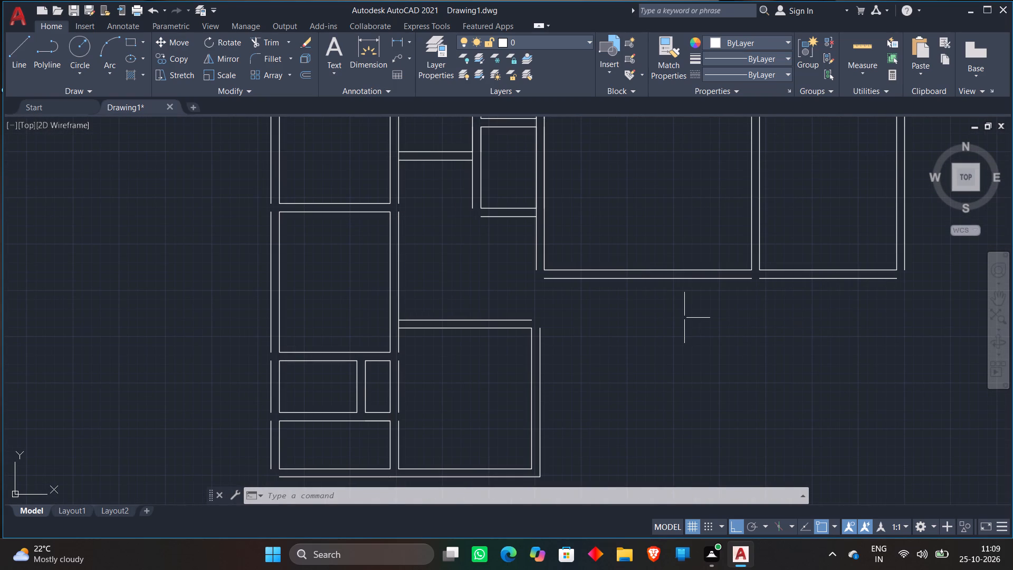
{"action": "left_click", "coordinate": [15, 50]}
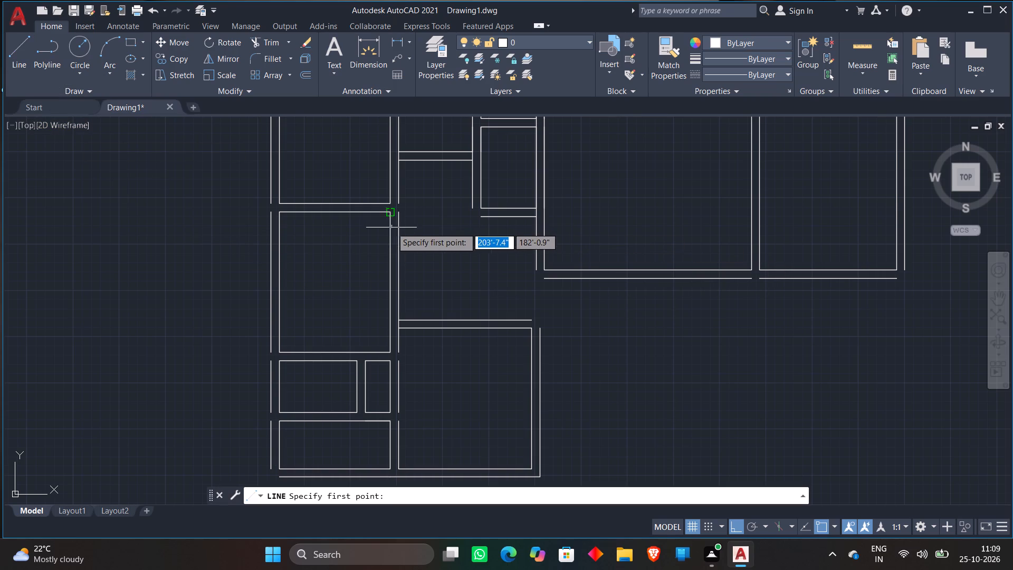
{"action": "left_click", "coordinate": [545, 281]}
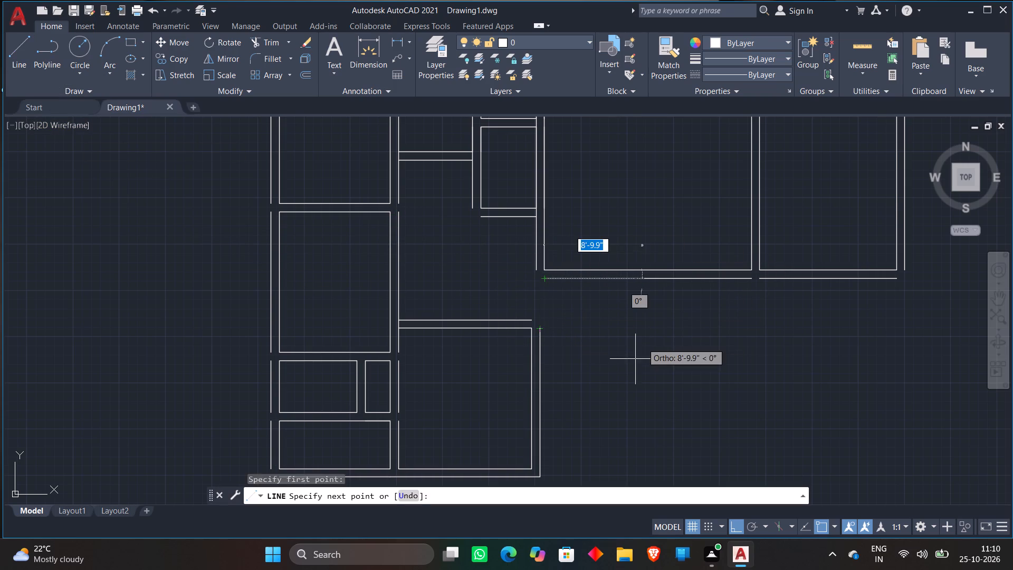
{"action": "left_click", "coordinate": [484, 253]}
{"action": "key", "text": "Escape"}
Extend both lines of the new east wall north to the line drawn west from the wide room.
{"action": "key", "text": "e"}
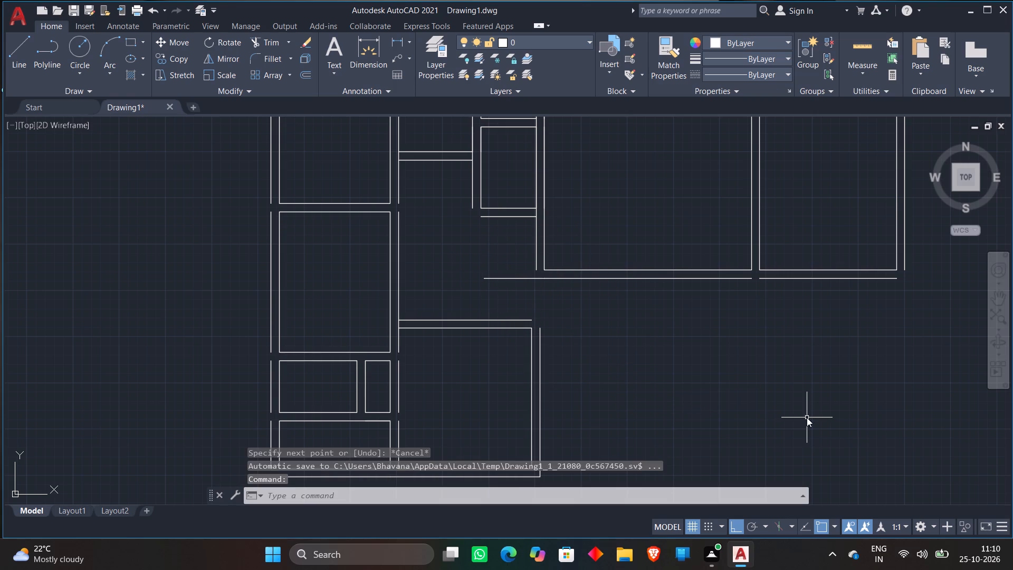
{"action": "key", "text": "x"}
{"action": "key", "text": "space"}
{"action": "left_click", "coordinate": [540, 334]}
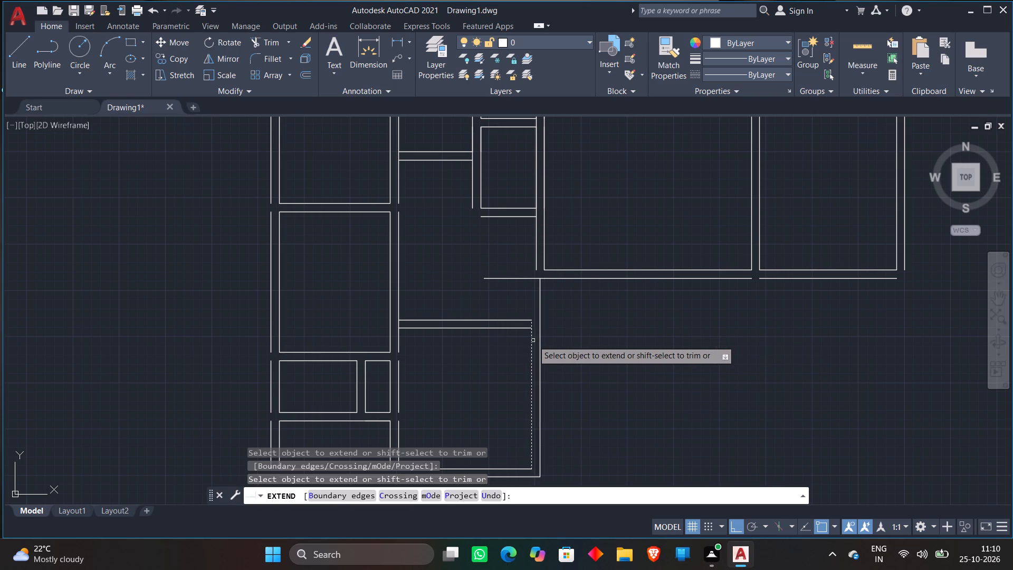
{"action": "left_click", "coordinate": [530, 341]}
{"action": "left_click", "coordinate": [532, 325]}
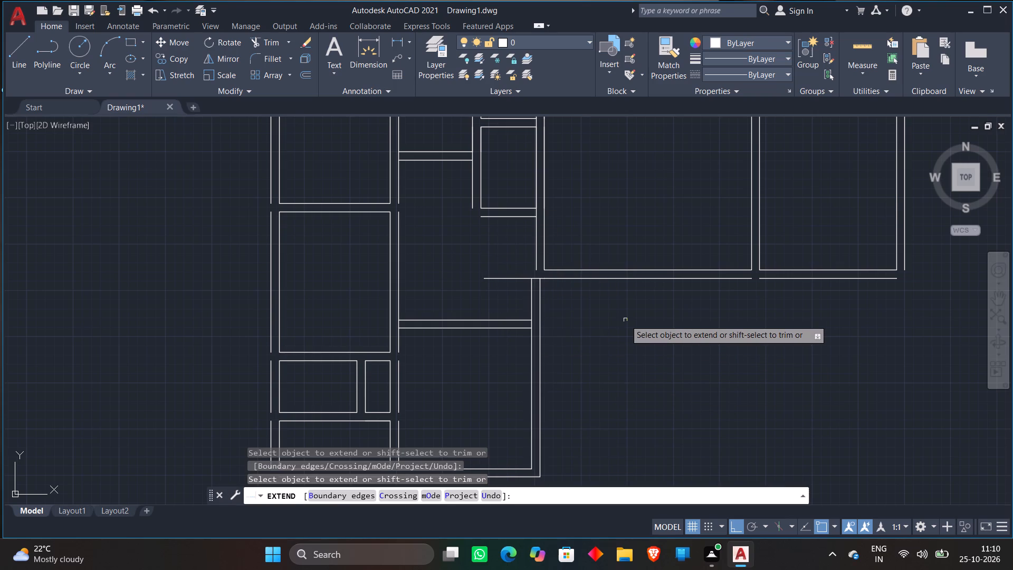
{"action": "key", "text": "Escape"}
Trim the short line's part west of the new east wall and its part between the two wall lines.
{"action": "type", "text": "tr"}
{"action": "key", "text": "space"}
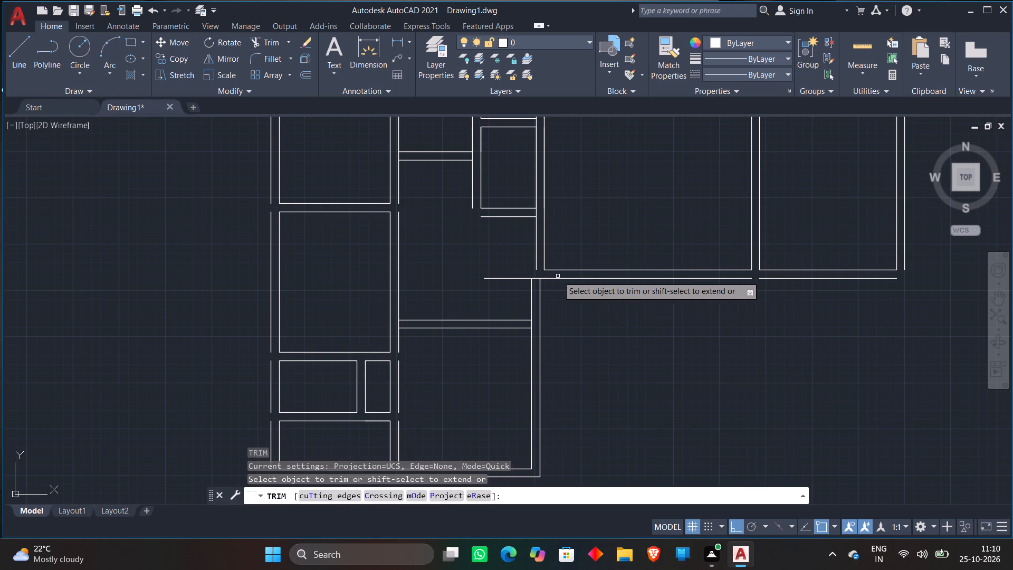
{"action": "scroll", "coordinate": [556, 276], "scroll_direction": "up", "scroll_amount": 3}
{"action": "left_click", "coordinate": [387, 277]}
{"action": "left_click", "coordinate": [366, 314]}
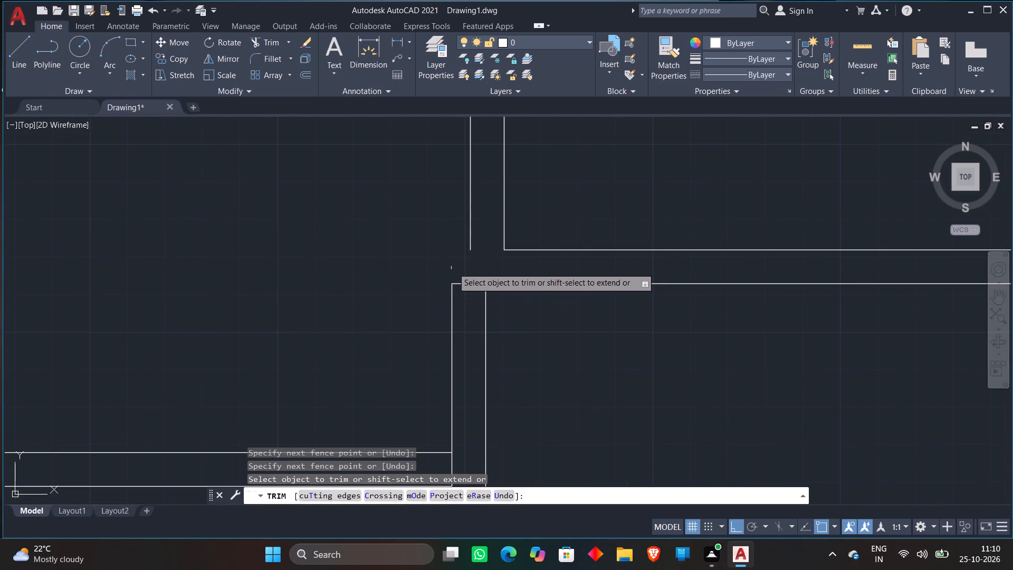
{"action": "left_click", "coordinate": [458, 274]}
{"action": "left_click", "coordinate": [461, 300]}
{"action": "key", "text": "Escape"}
Erase the new space's two vertical east wall lines together with the leftover short piece at their upper end.
{"action": "scroll", "coordinate": [608, 294], "scroll_direction": "down", "scroll_amount": 4}
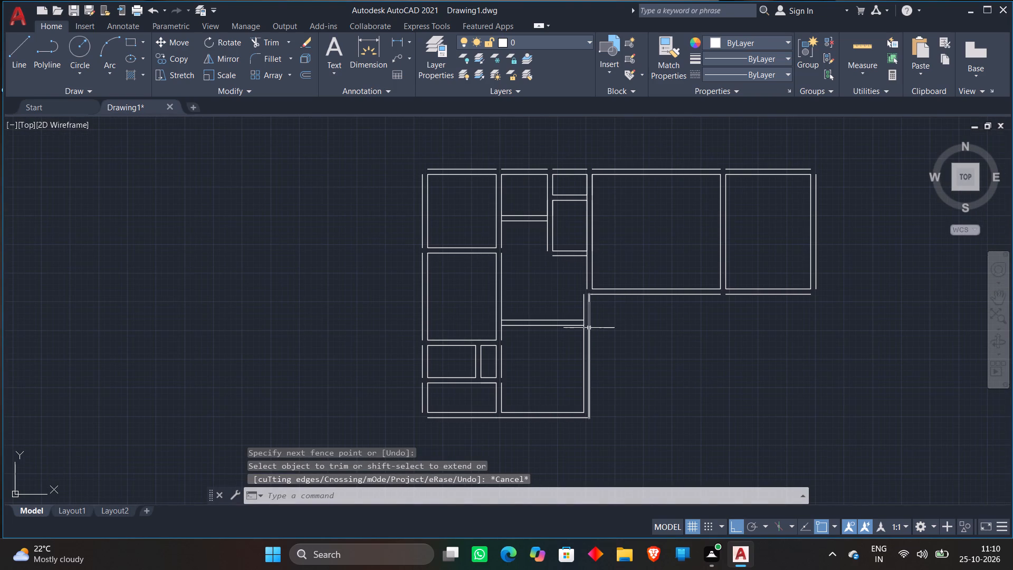
{"action": "scroll", "coordinate": [566, 316], "scroll_direction": "up", "scroll_amount": 2}
{"action": "left_click", "coordinate": [594, 251]}
{"action": "scroll", "coordinate": [723, 385], "scroll_direction": "down", "scroll_amount": 4}
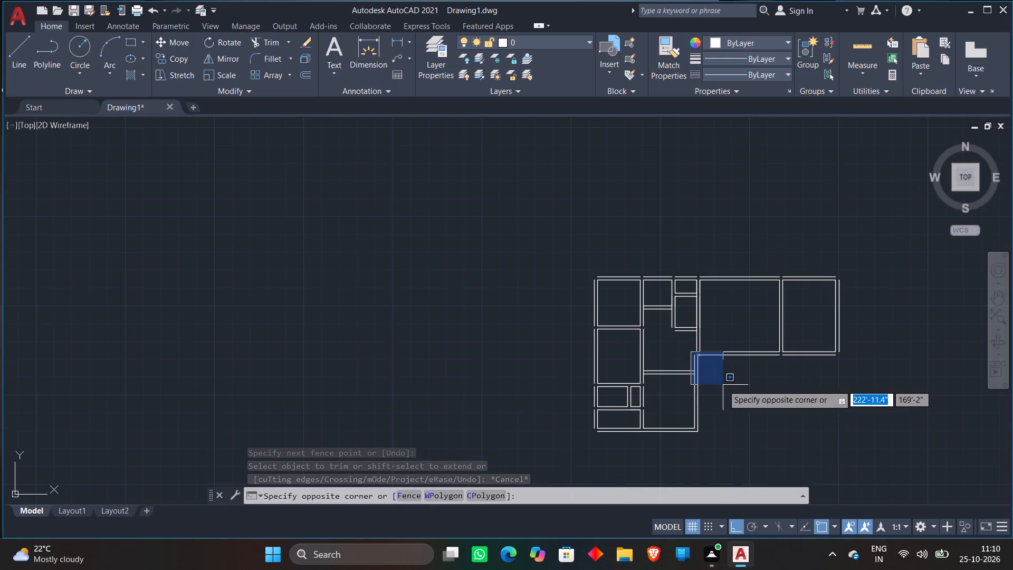
{"action": "left_click", "coordinate": [715, 458]}
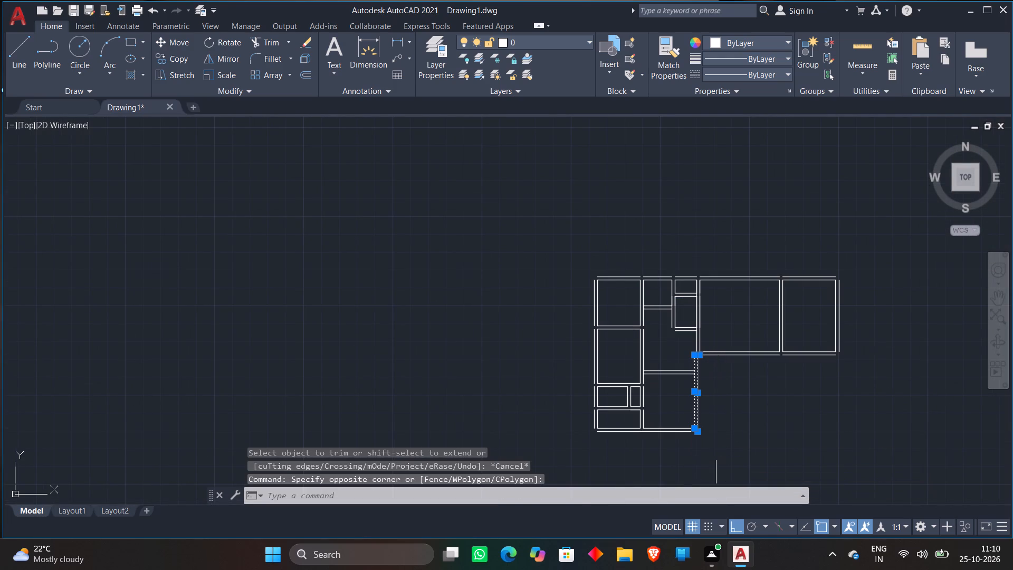
{"action": "key", "text": "Delete"}
Draw a line east from the east end of the outer south wall line, past the wide room's west wall alignment.
{"action": "scroll", "coordinate": [733, 428], "scroll_direction": "up", "scroll_amount": 2}
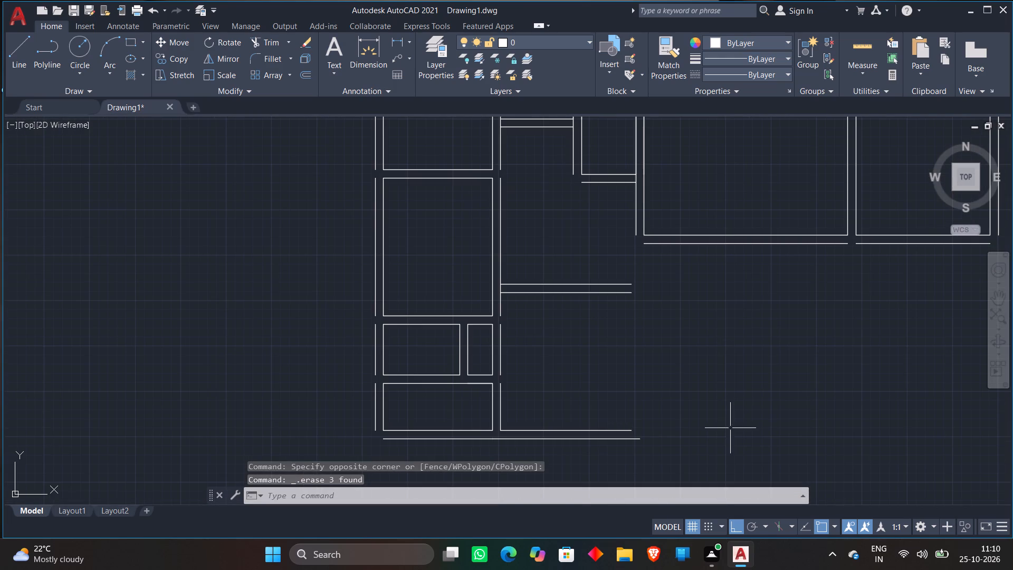
{"action": "key", "text": "l"}
{"action": "key", "text": "space"}
{"action": "left_click", "coordinate": [641, 440]}
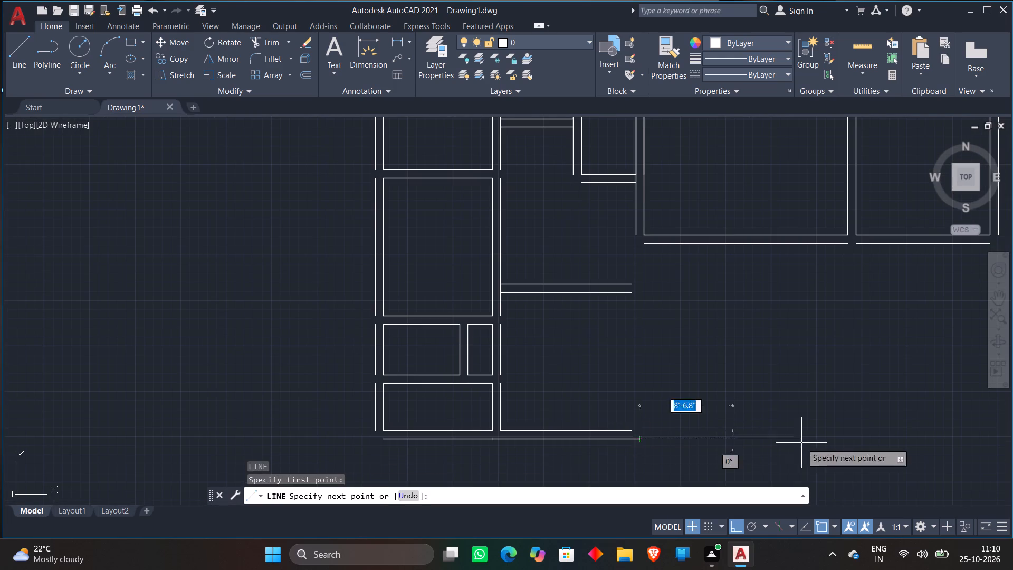
{"action": "left_click", "coordinate": [801, 443]}
{"action": "key", "text": "space"}
Extend the wide room's outer and inner west wall lines south to the new outer south line.
{"action": "type", "text": "ex"}
{"action": "key", "text": "space"}
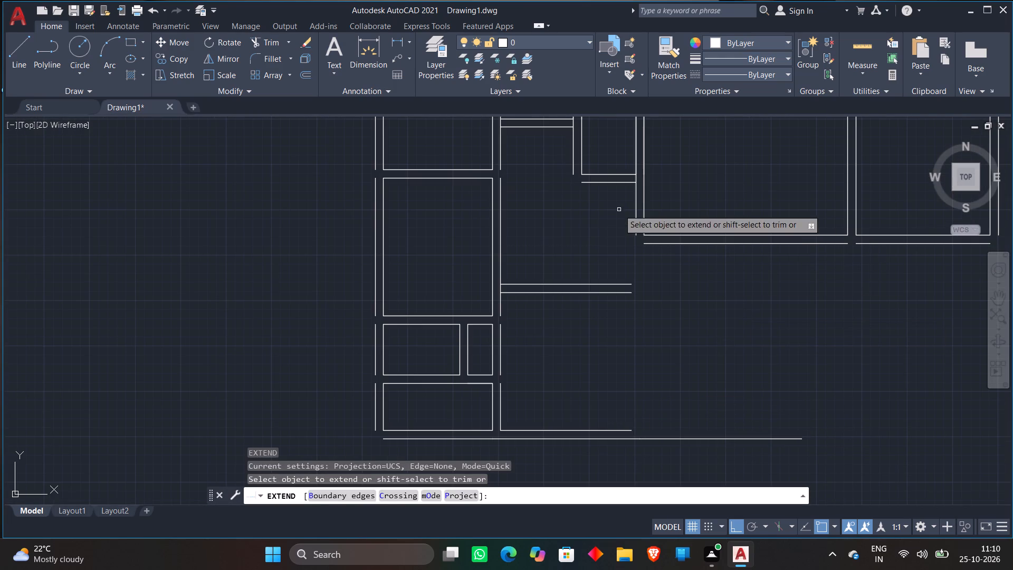
{"action": "left_click", "coordinate": [599, 214]}
{"action": "left_click", "coordinate": [676, 214]}
{"action": "left_click", "coordinate": [638, 229]}
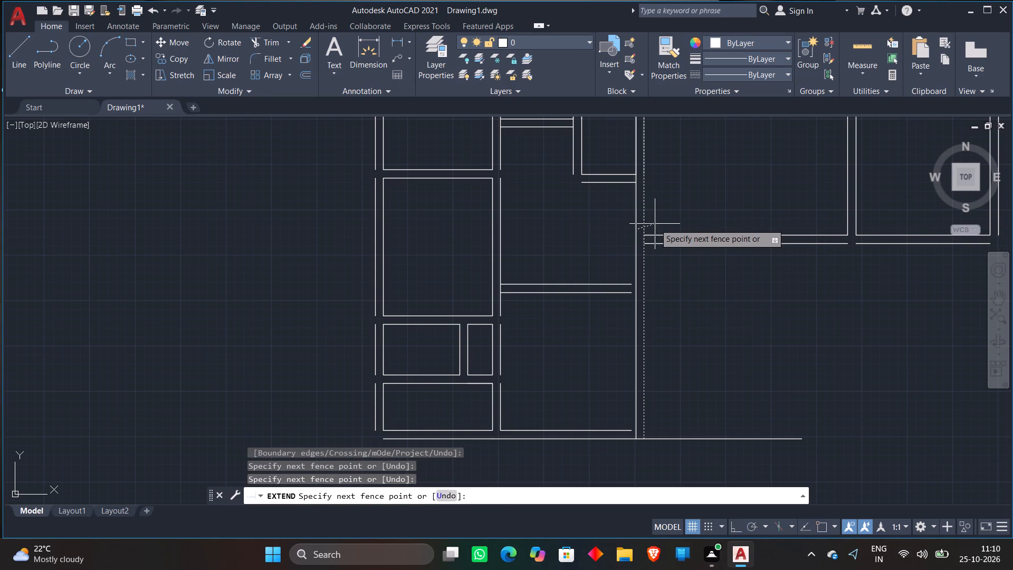
{"action": "left_click", "coordinate": [655, 224]}
Extend the space's upper wall lines and inner south line east to the extended wall, taking the topmost line across to its outer face.
{"action": "left_click", "coordinate": [588, 261]}
{"action": "left_click", "coordinate": [582, 452]}
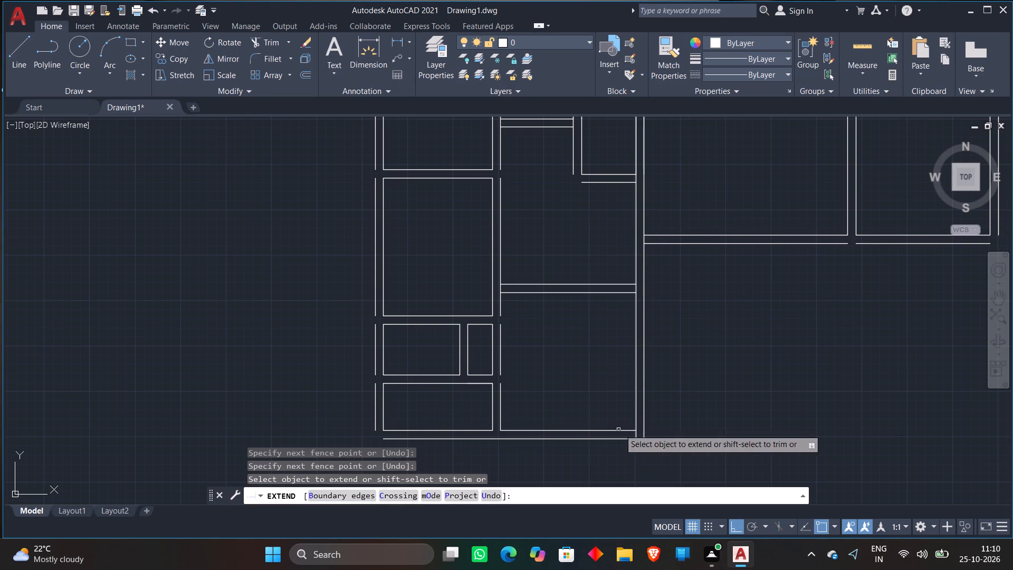
{"action": "left_click", "coordinate": [605, 284]}
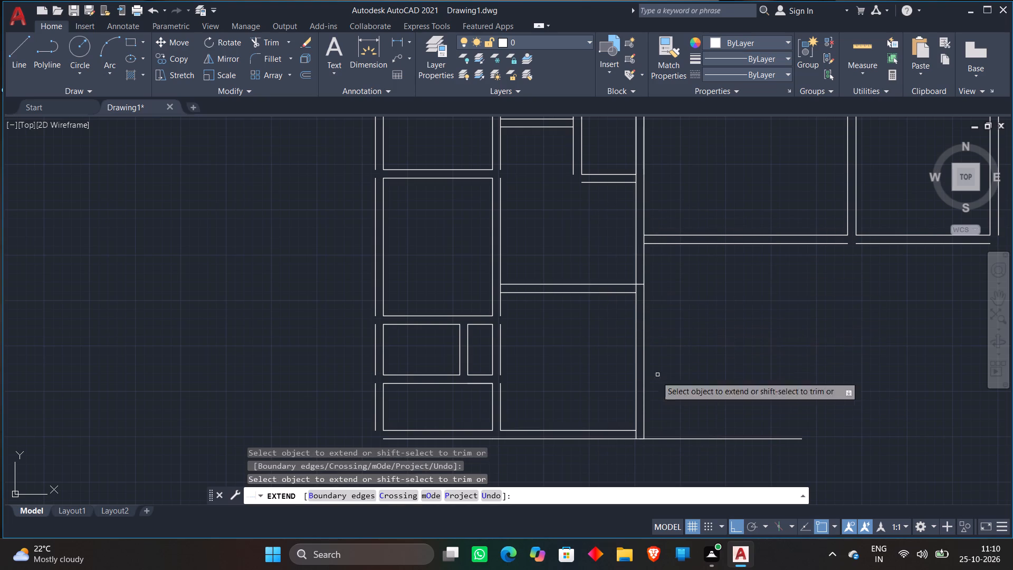
{"action": "key", "text": "Escape"}
Trim the outer south line's east overhang and the inner east wall line's stub below the inner corner.
{"action": "type", "text": "tr"}
{"action": "key", "text": "space"}
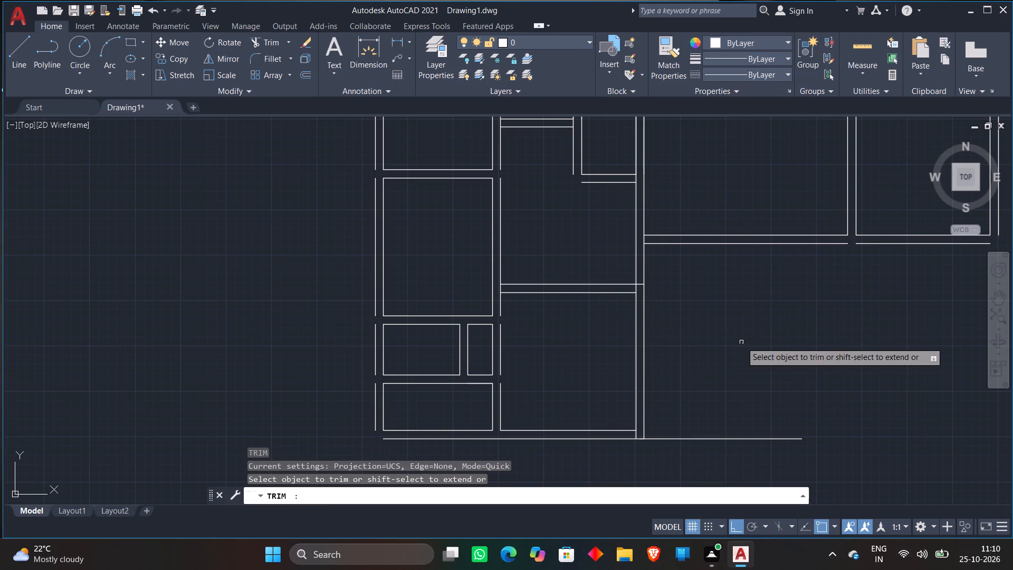
{"action": "left_click", "coordinate": [710, 411]}
{"action": "left_click", "coordinate": [657, 462]}
{"action": "scroll", "coordinate": [635, 434], "scroll_direction": "up", "scroll_amount": 4}
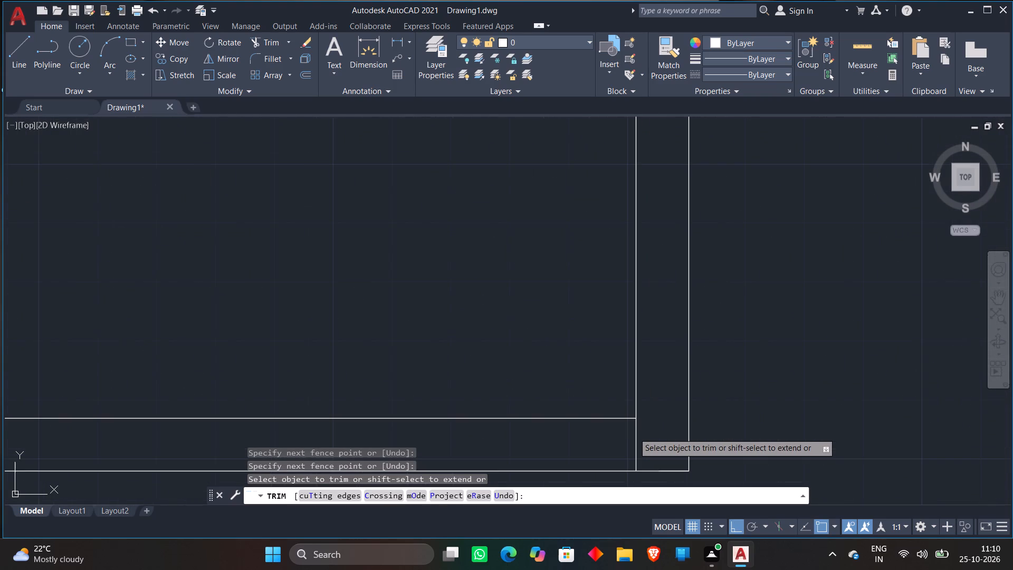
{"action": "left_click", "coordinate": [634, 433]}
{"action": "left_click", "coordinate": [643, 429]}
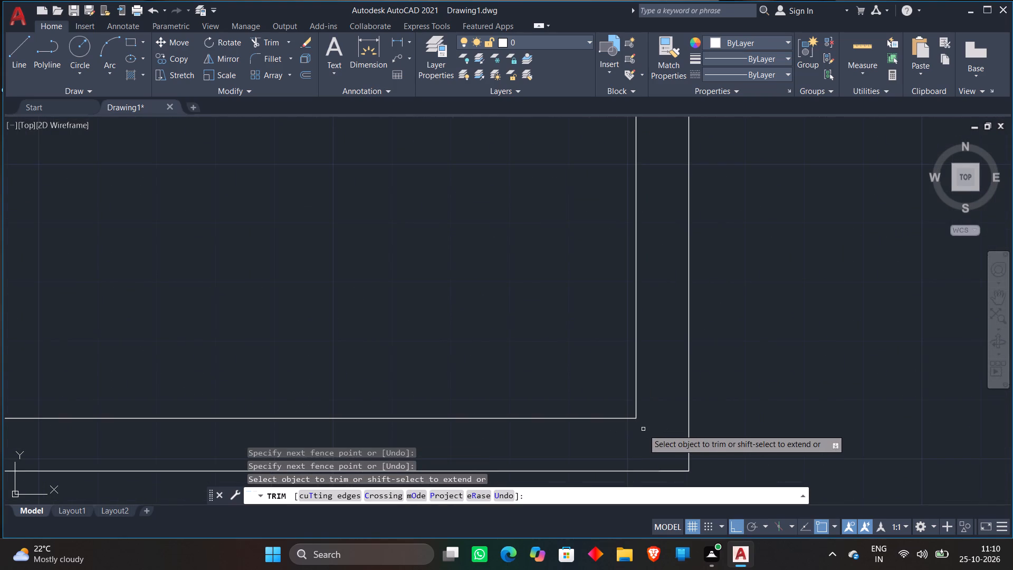
Trim the south room's topmost wall line overhang and the inner east wall line between its two upper wall lines.
{"action": "scroll", "coordinate": [645, 427], "scroll_direction": "down", "scroll_amount": 4}
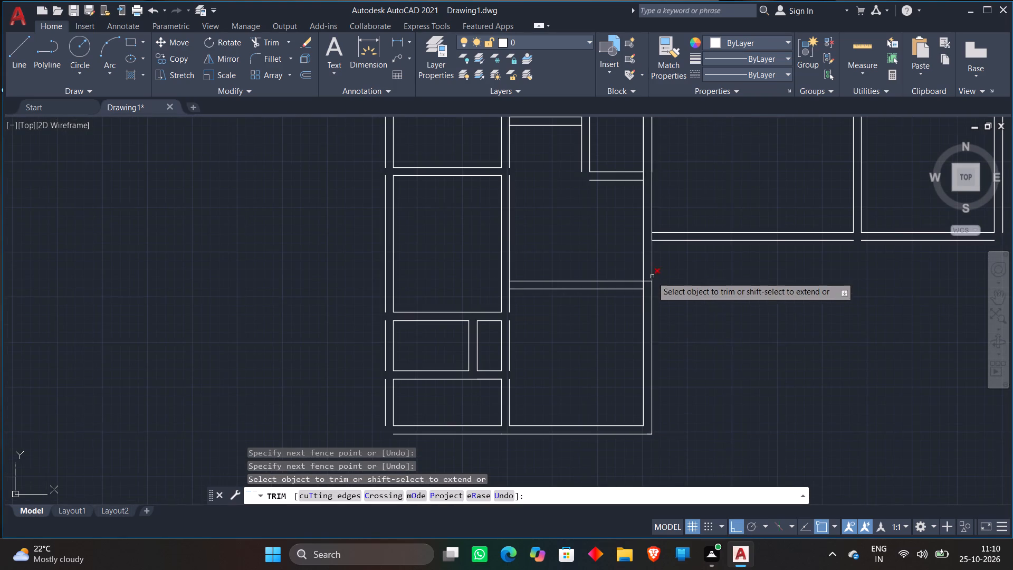
{"action": "scroll", "coordinate": [652, 277], "scroll_direction": "up", "scroll_amount": 3}
{"action": "left_click", "coordinate": [622, 289]}
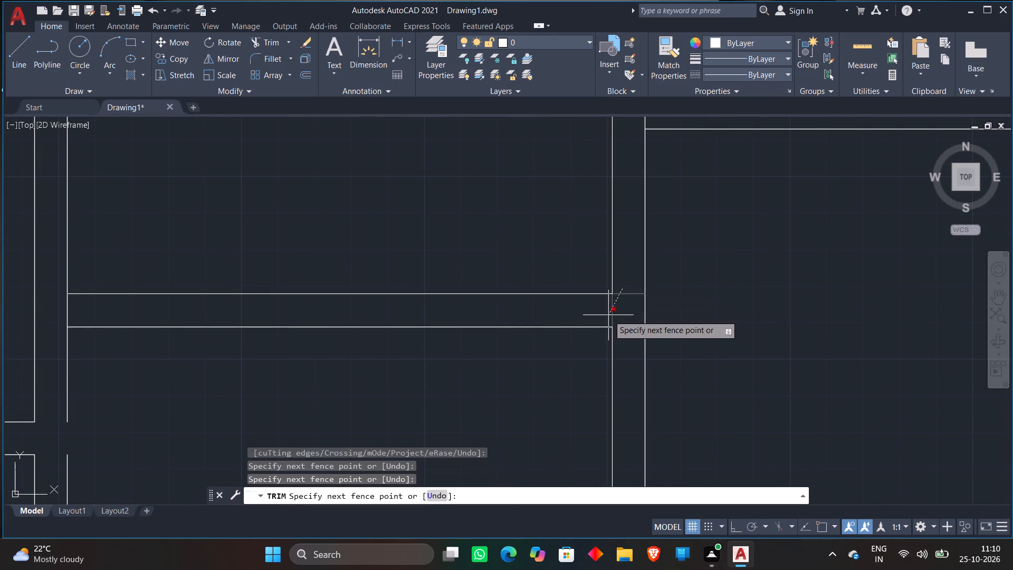
{"action": "left_click", "coordinate": [608, 315]}
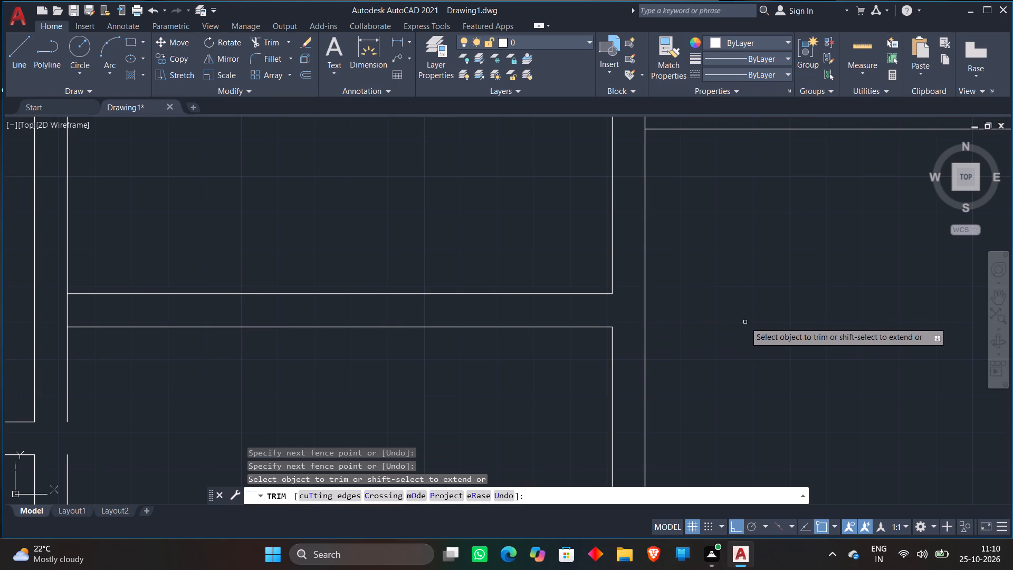
{"action": "key", "text": "space"}
Trim the wide room's west wall line between its inner and outer south wall lines.
{"action": "scroll", "coordinate": [745, 322], "scroll_direction": "down", "scroll_amount": 3}
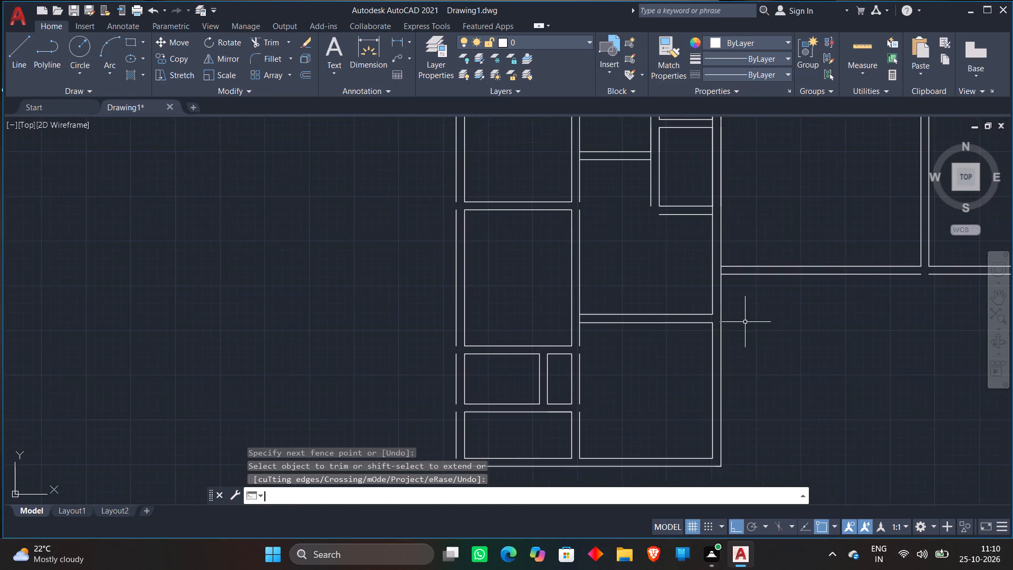
{"action": "scroll", "coordinate": [747, 321], "scroll_direction": "down", "scroll_amount": 1}
{"action": "middle_click_drag", "start_coordinate": [750, 318], "coordinate": [712, 334]}
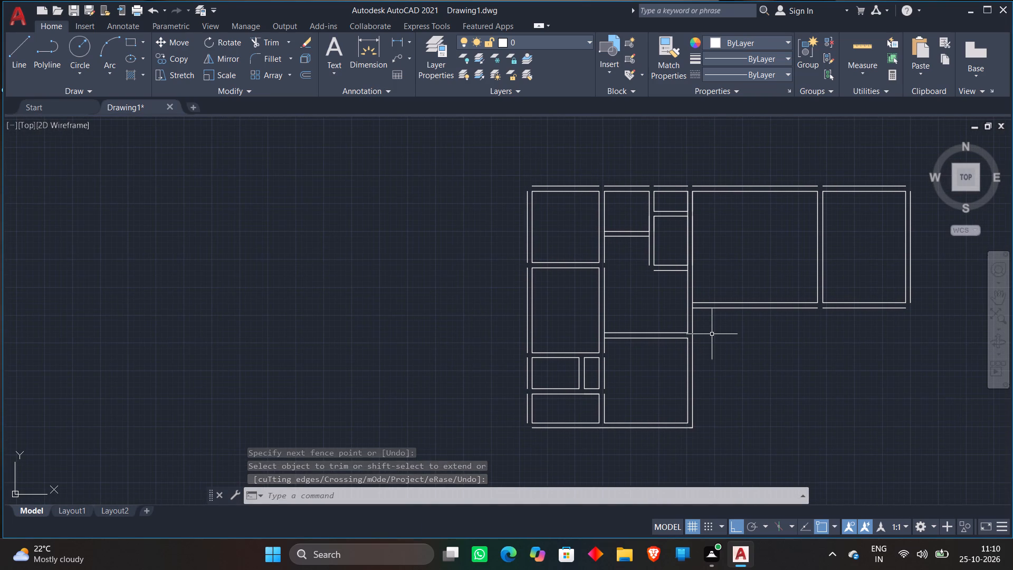
{"action": "scroll", "coordinate": [730, 320], "scroll_direction": "up", "scroll_amount": 3}
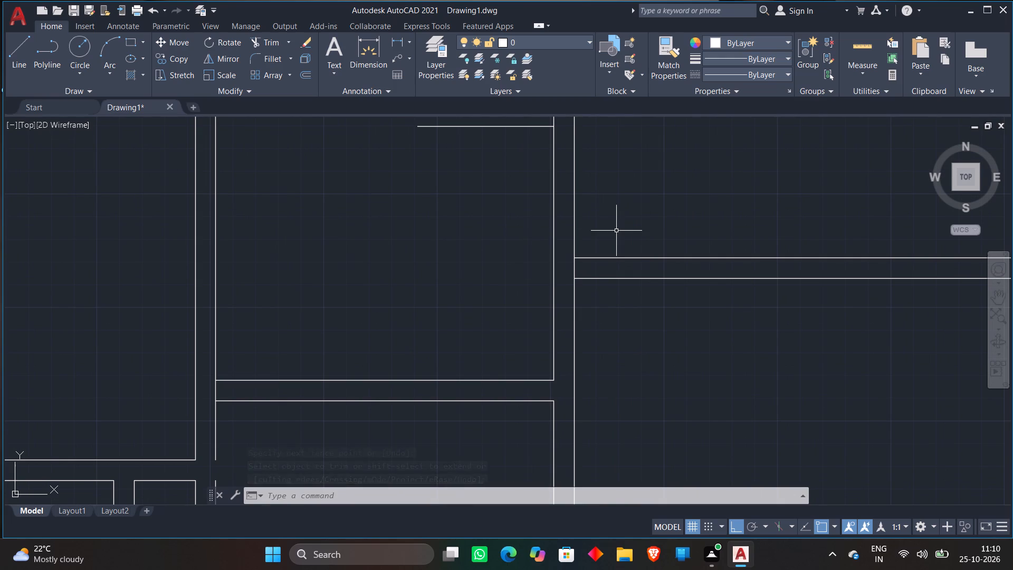
{"action": "type", "text": "tr"}
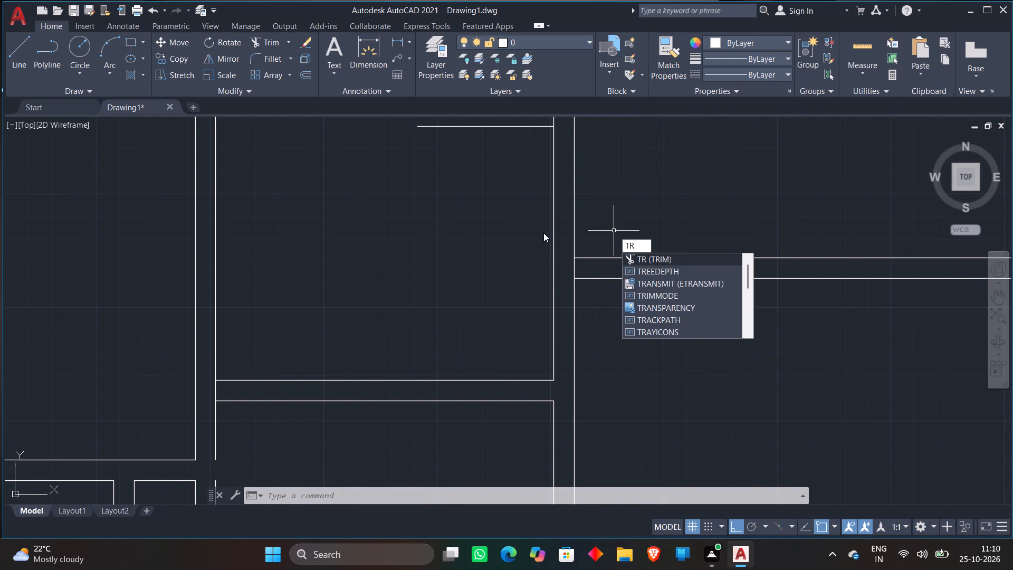
{"action": "key", "text": "space"}
{"action": "left_click", "coordinate": [575, 266]}
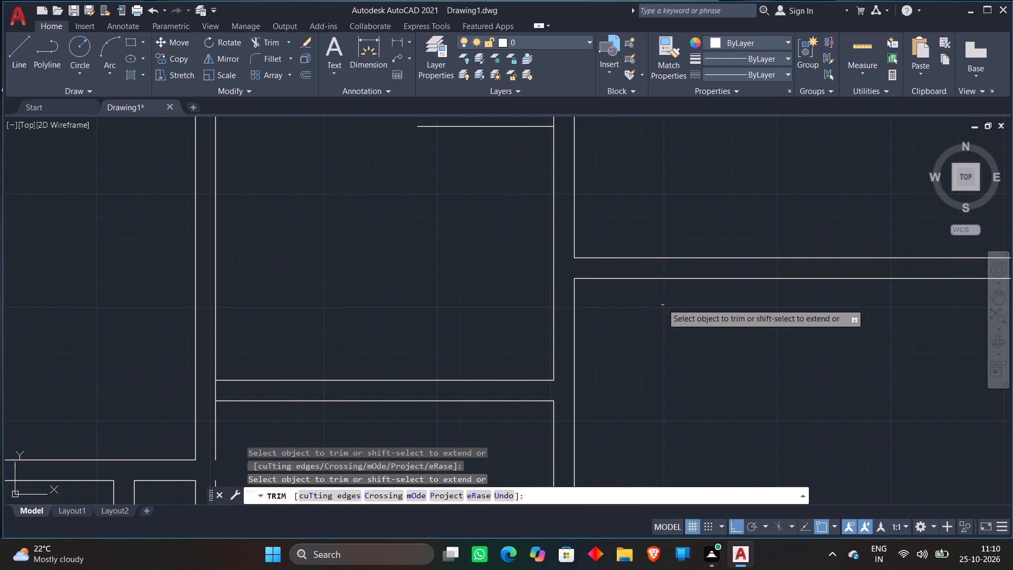
{"action": "scroll", "coordinate": [663, 304], "scroll_direction": "down", "scroll_amount": 4}
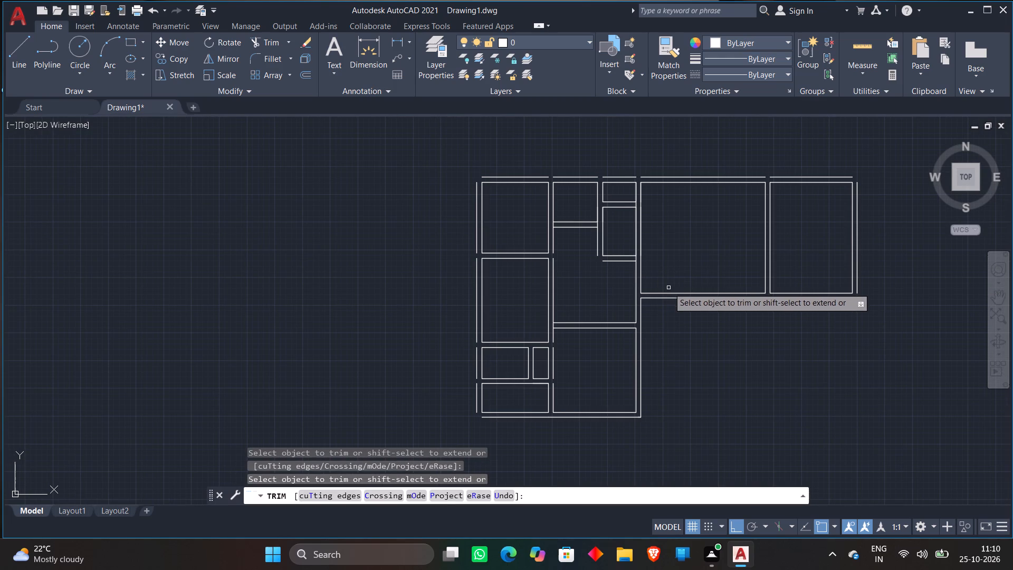
{"action": "key", "text": "Escape"}
Erase the wide room's outer south wall line.
{"action": "middle_click_drag", "start_coordinate": [671, 282], "coordinate": [512, 265]}
{"action": "scroll", "coordinate": [512, 265], "scroll_direction": "up", "scroll_amount": 3}
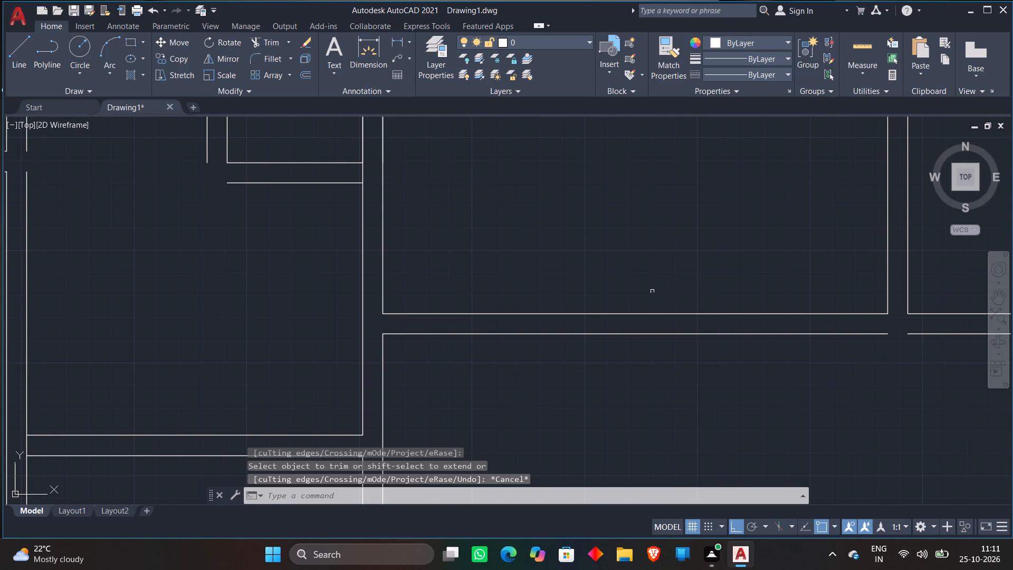
{"action": "left_click", "coordinate": [476, 335]}
{"action": "key", "text": "Delete"}
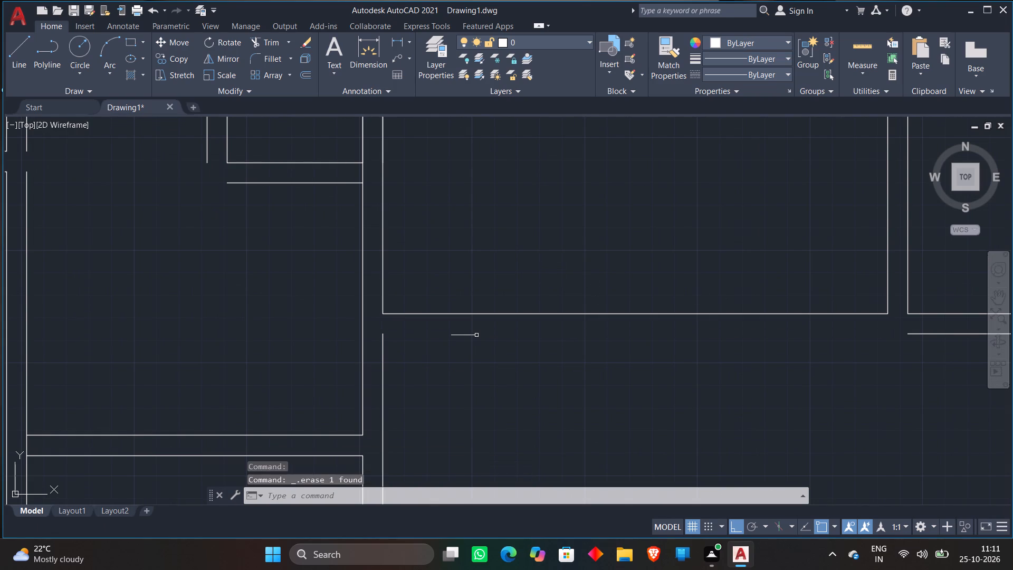
Draw a room below the wide room with lines 12' east, 9' south and 12' west from the top of the lower wall line.
{"action": "left_click", "coordinate": [14, 58]}
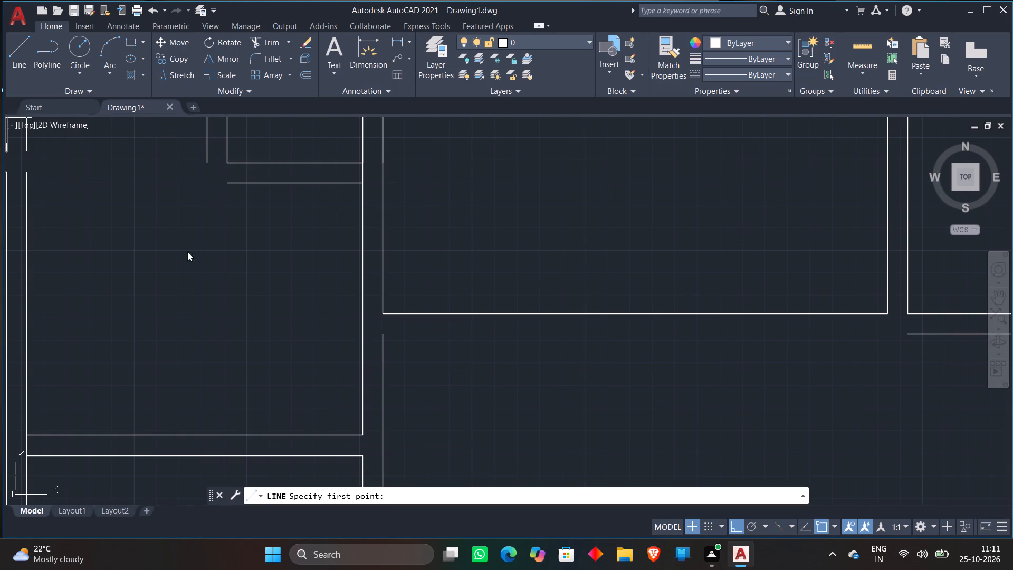
{"action": "left_click", "coordinate": [383, 338]}
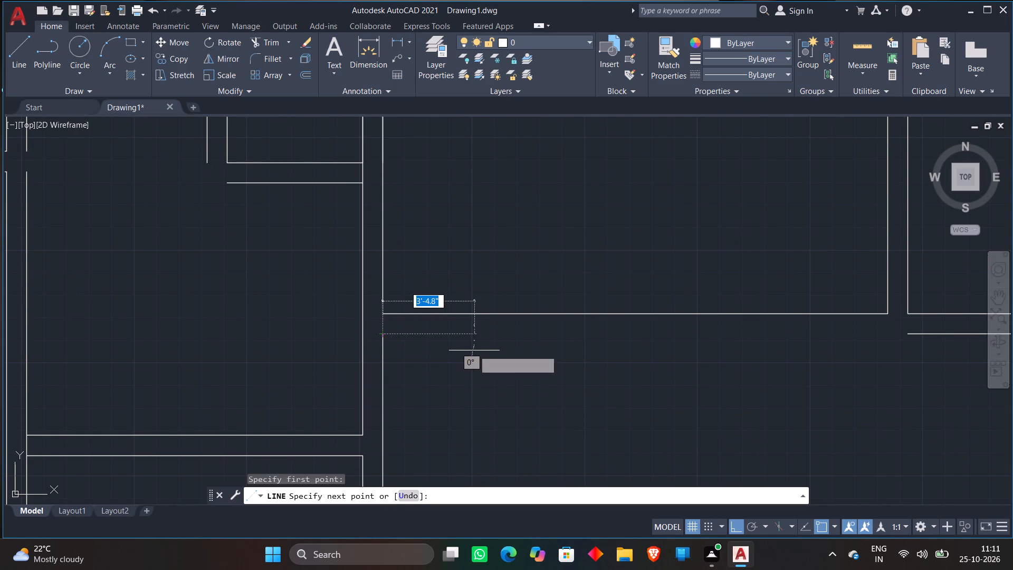
{"action": "type", "text": "12'"}
{"action": "key", "text": "Return"}
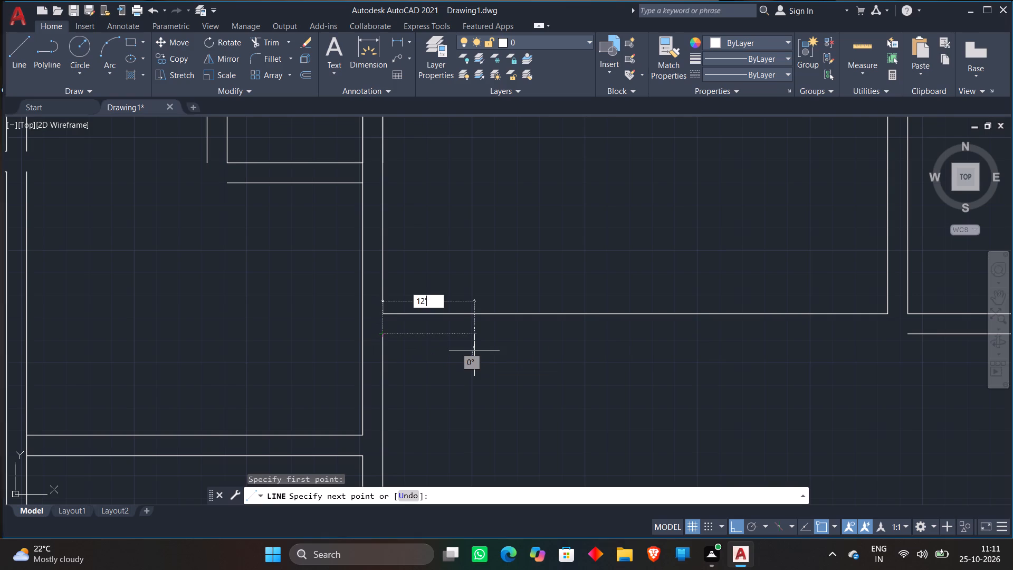
{"action": "scroll", "coordinate": [462, 350], "scroll_direction": "down", "scroll_amount": 3}
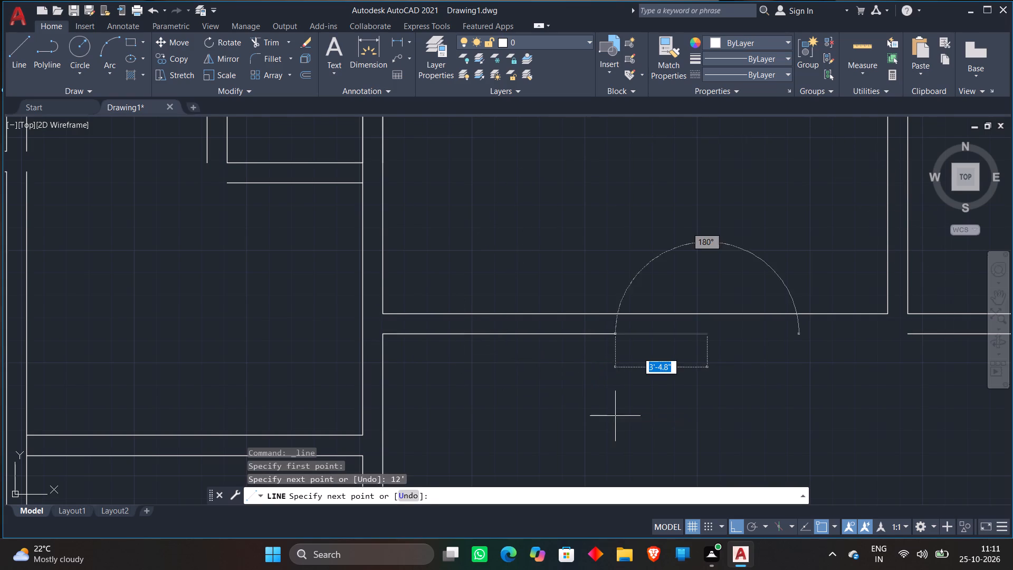
{"action": "middle_click_drag", "start_coordinate": [668, 483], "coordinate": [680, 273]}
{"action": "type", "text": "9'"}
{"action": "key", "text": "Return"}
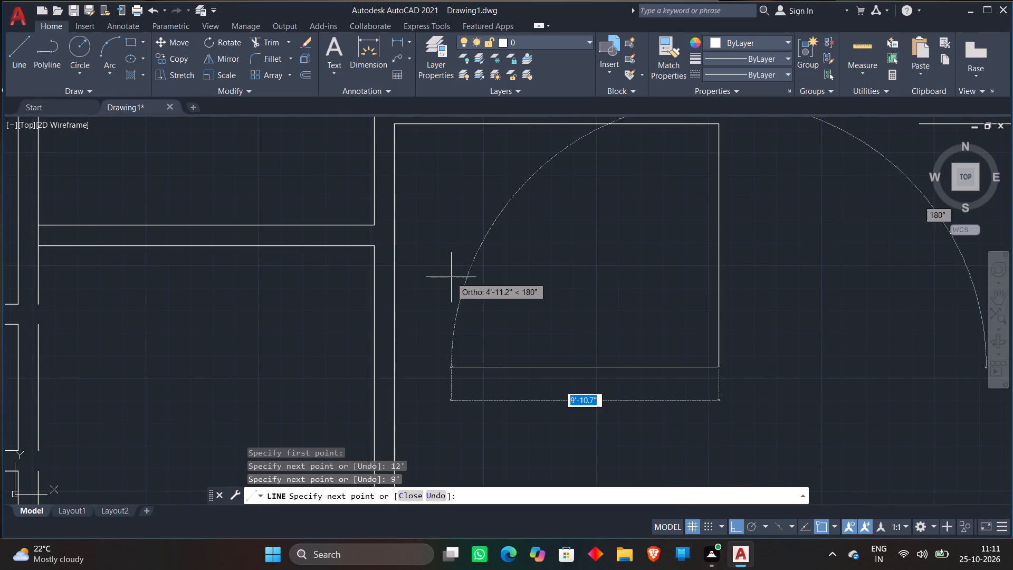
{"action": "type", "text": "12'"}
{"action": "key", "text": "Return"}
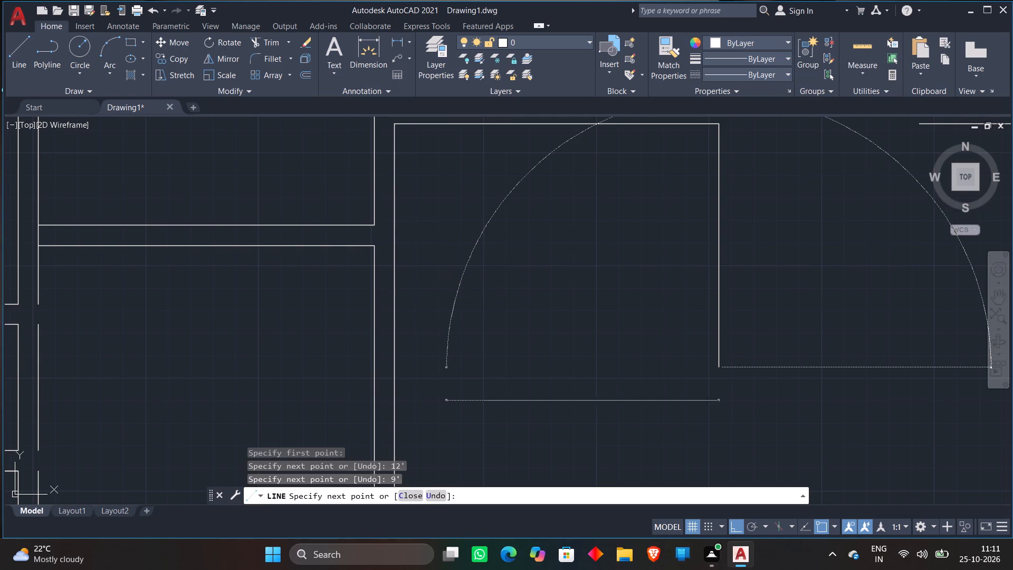
{"action": "key", "text": "space"}
Offset the new room's south and east lines outward by 9".
{"action": "key", "text": "o"}
{"action": "key", "text": "Return"}
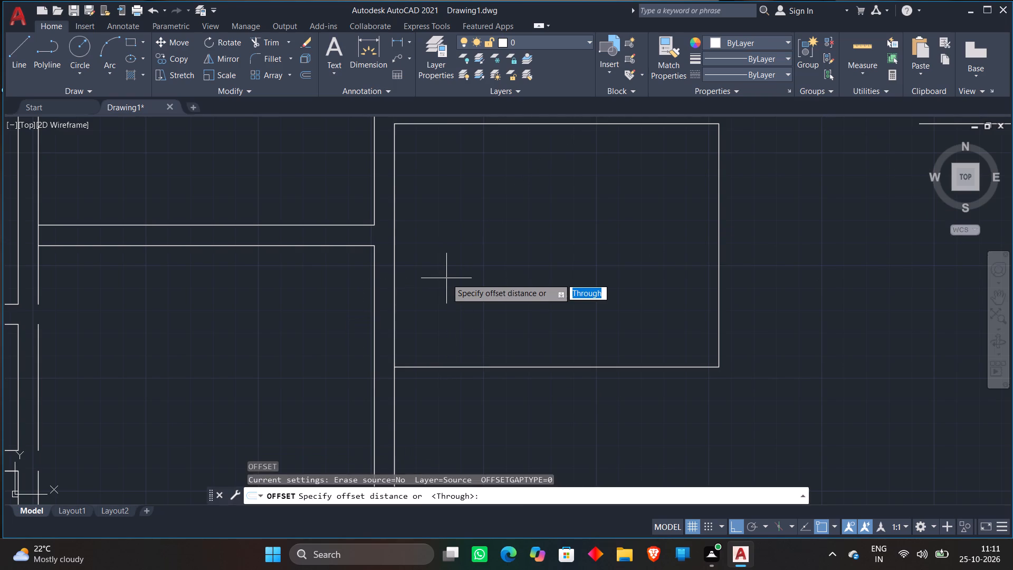
{"action": "type", "text": "9\""}
{"action": "key", "text": "Return"}
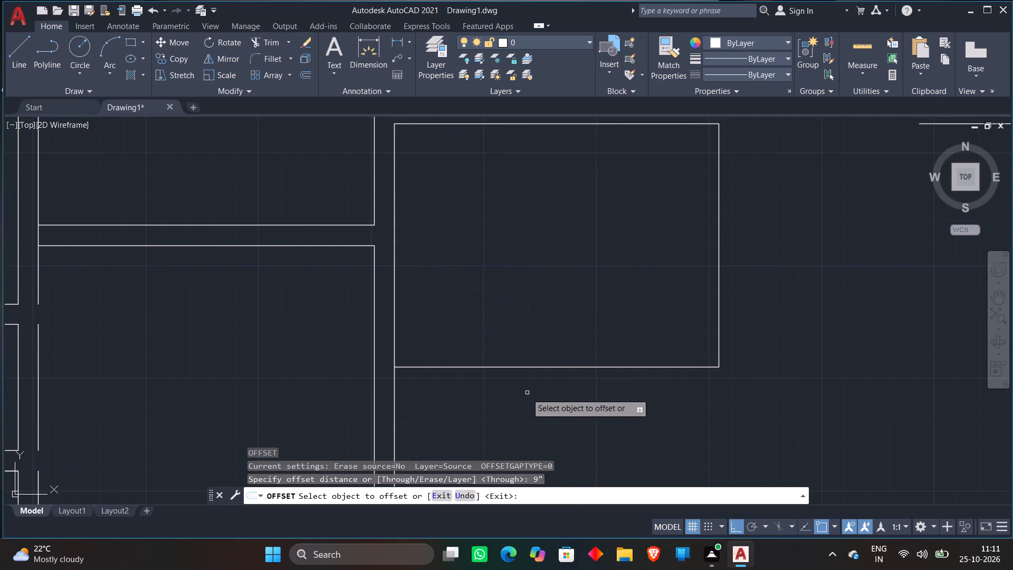
{"action": "left_click", "coordinate": [521, 369]}
{"action": "left_click", "coordinate": [497, 420]}
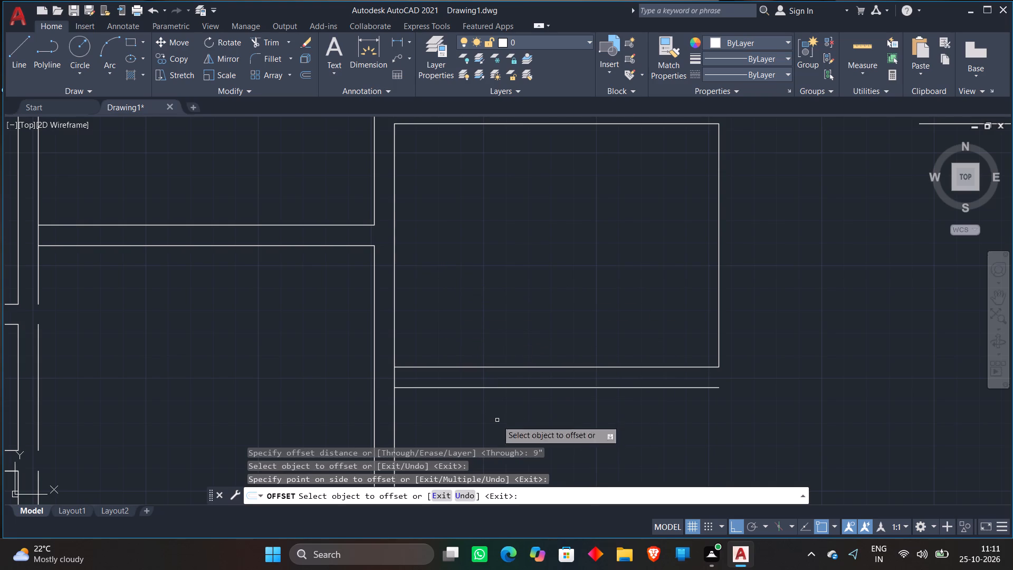
{"action": "left_click", "coordinate": [718, 337]}
{"action": "left_click", "coordinate": [857, 333]}
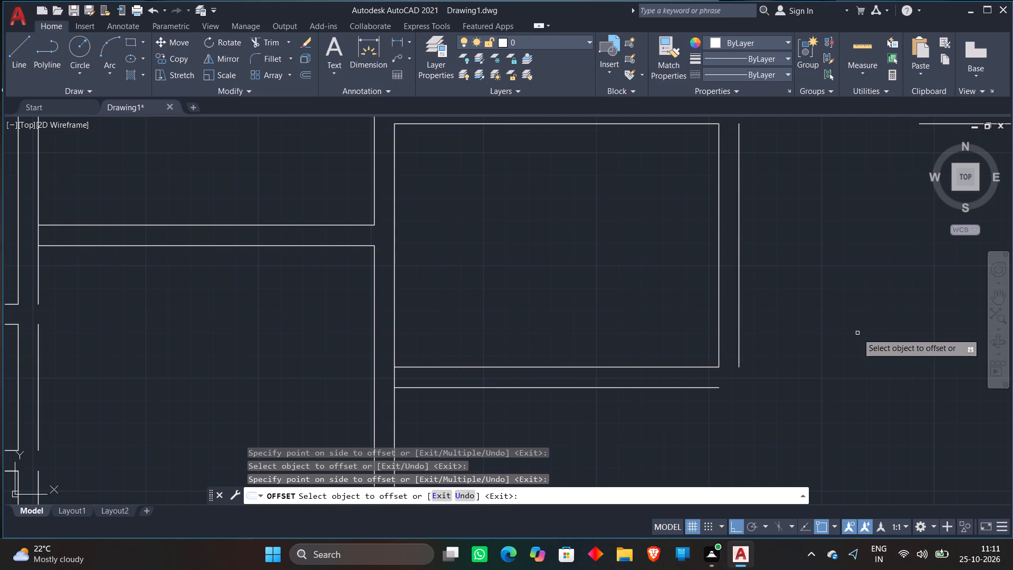
{"action": "key", "text": "space"}
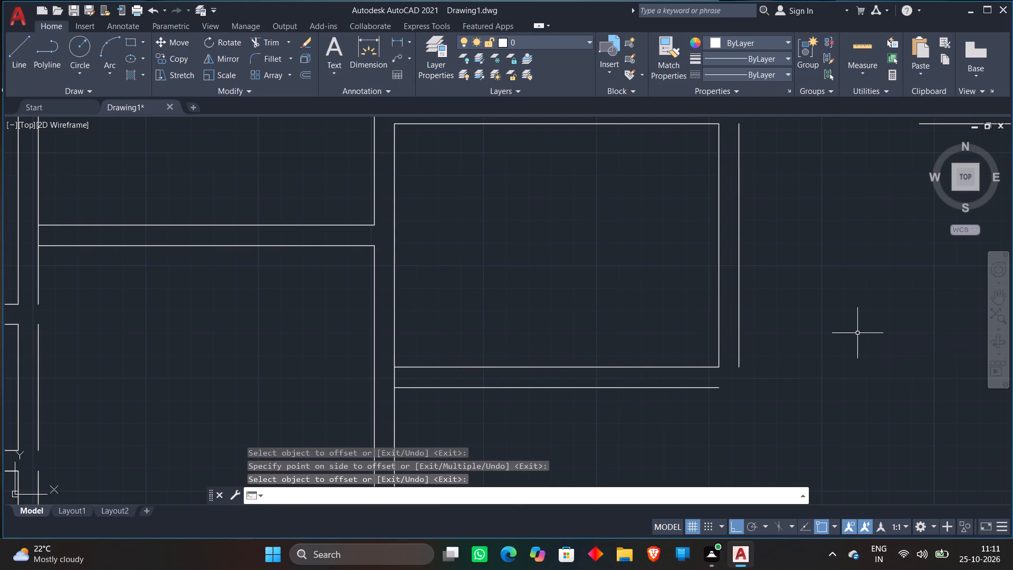
Extend the new room's outer east line north to the wide room's south line and the easternmost room's outer south line west to meet it.
{"action": "scroll", "coordinate": [737, 350], "scroll_direction": "down", "scroll_amount": 3}
{"action": "scroll", "coordinate": [741, 288], "scroll_direction": "up", "scroll_amount": 2}
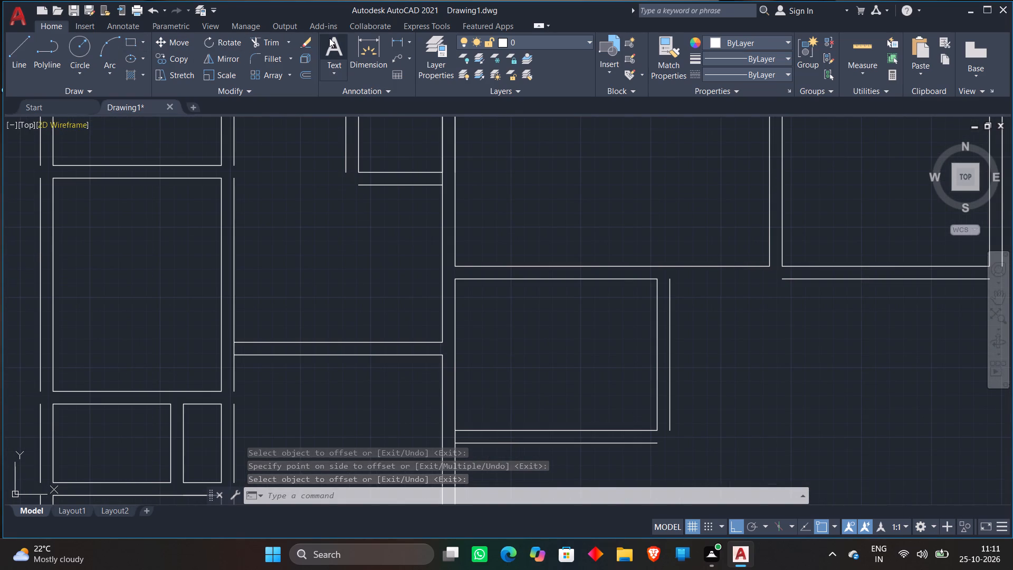
{"action": "left_click", "coordinate": [290, 43]}
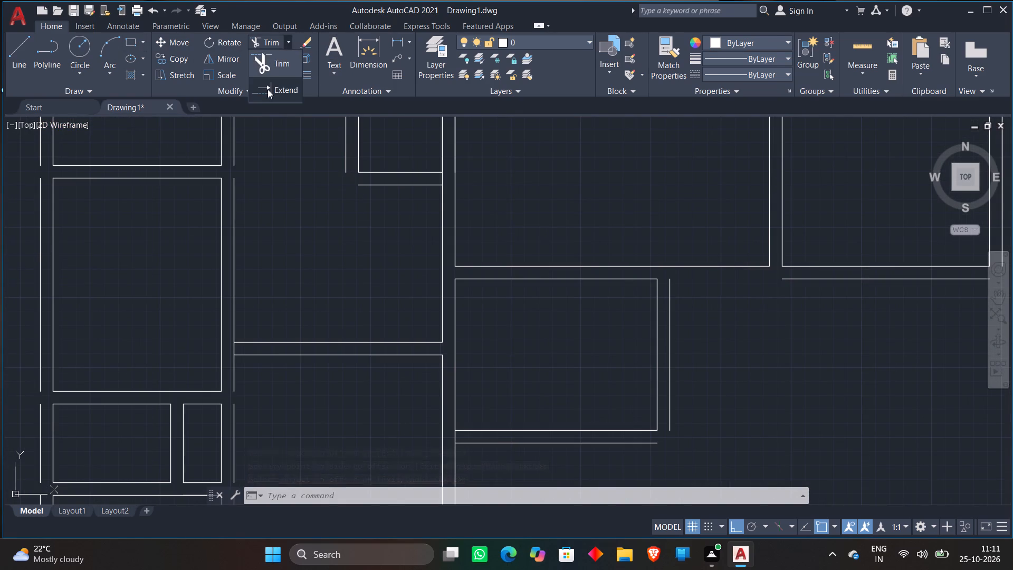
{"action": "left_click", "coordinate": [267, 89]}
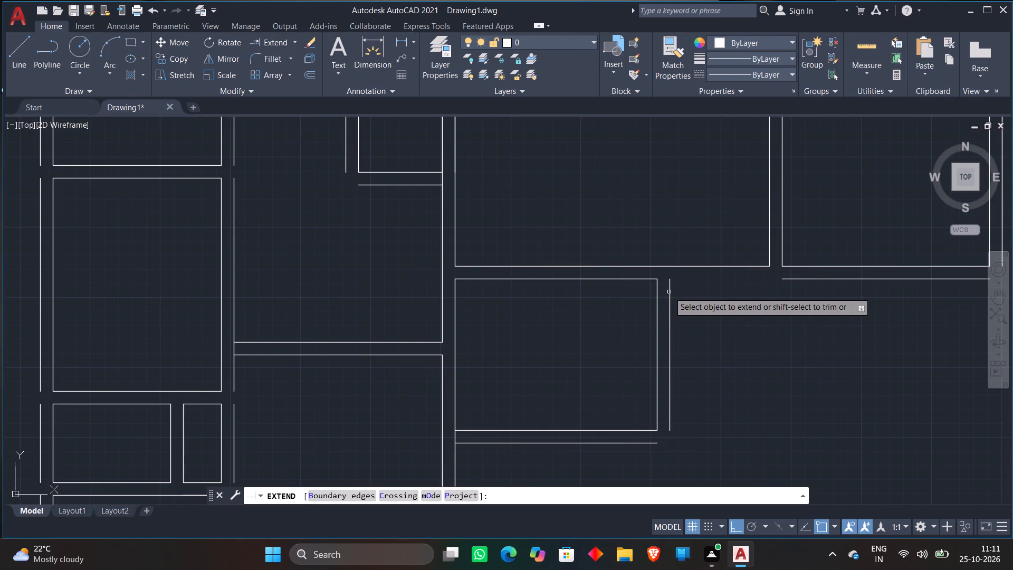
{"action": "left_click", "coordinate": [670, 292]}
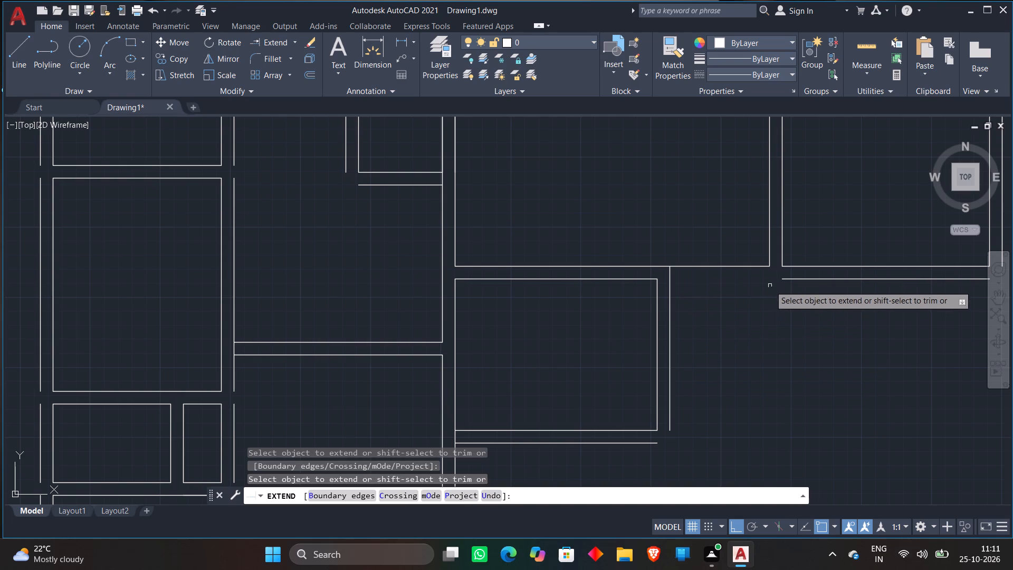
{"action": "left_click", "coordinate": [790, 279]}
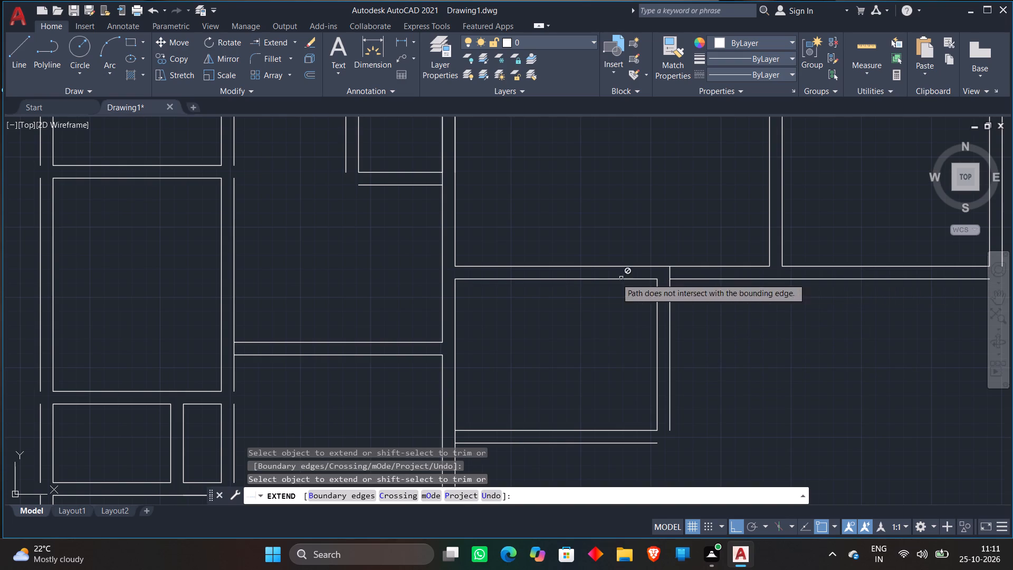
Extend the wide room's south line west and the small room's lower outer line east across the wall between them.
{"action": "left_click", "coordinate": [463, 268]}
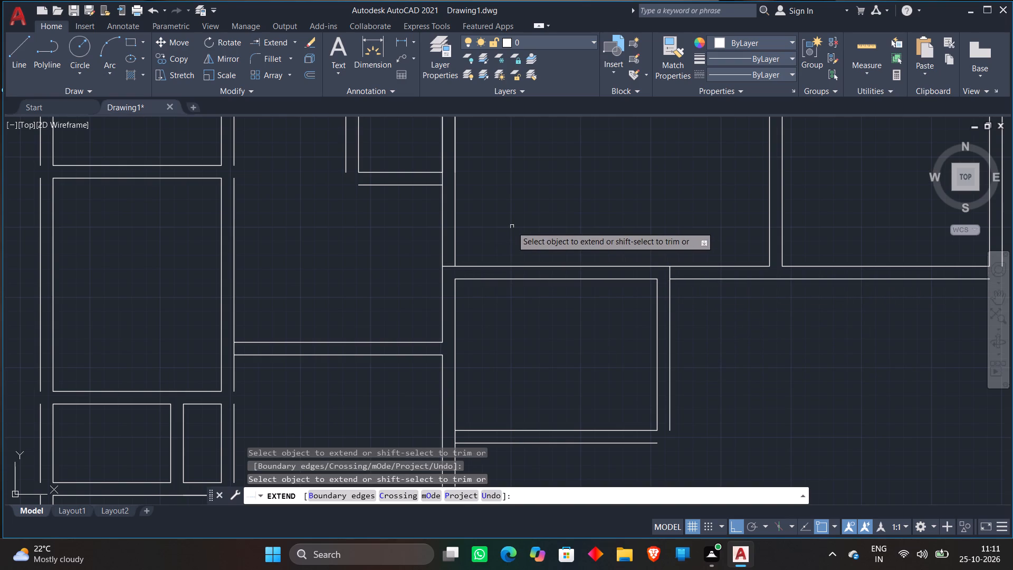
{"action": "left_click", "coordinate": [428, 184]}
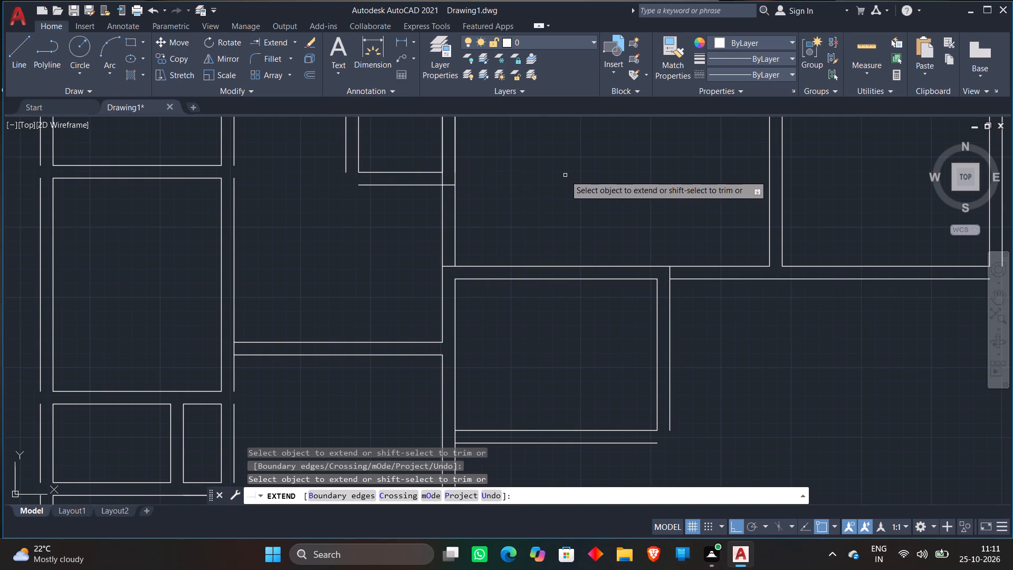
{"action": "key", "text": "Escape"}
Trim both faces of the wide room's west wall between the small room's lower outer line and the wide room's south line.
{"action": "type", "text": "tr"}
{"action": "key", "text": "space"}
{"action": "left_click", "coordinate": [529, 217]}
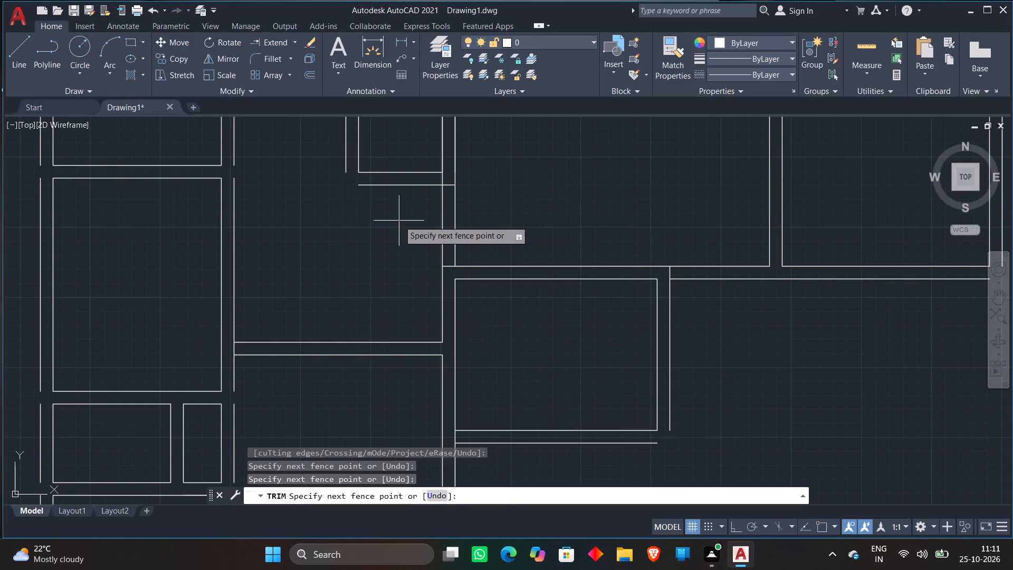
{"action": "left_click", "coordinate": [399, 221]}
Trim the new room's west wall line between its inner and outer south wall lines.
{"action": "scroll", "coordinate": [568, 195], "scroll_direction": "down", "scroll_amount": 3}
{"action": "middle_click_drag", "start_coordinate": [568, 196], "coordinate": [522, 242]}
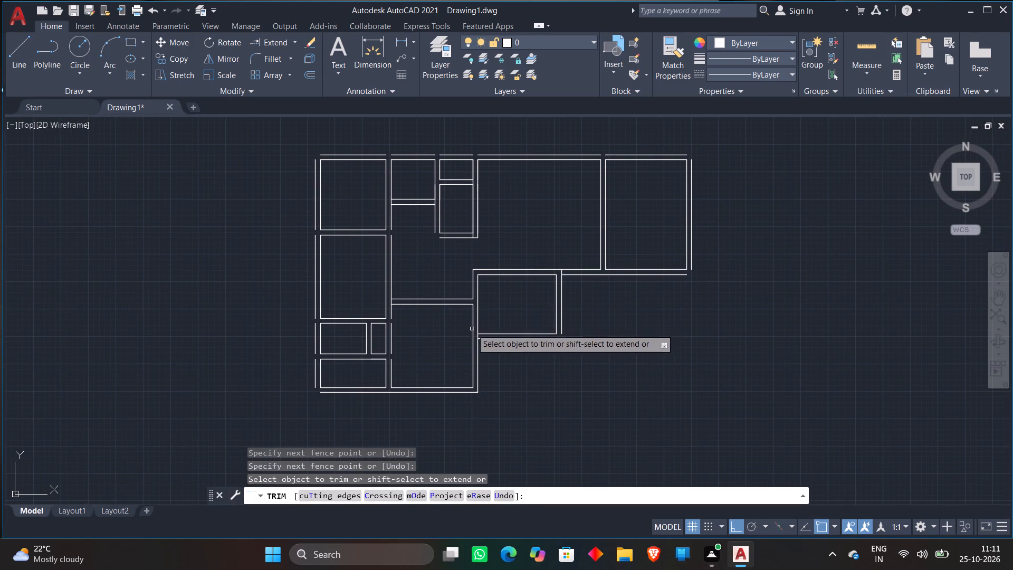
{"action": "scroll", "coordinate": [477, 330], "scroll_direction": "up", "scroll_amount": 2}
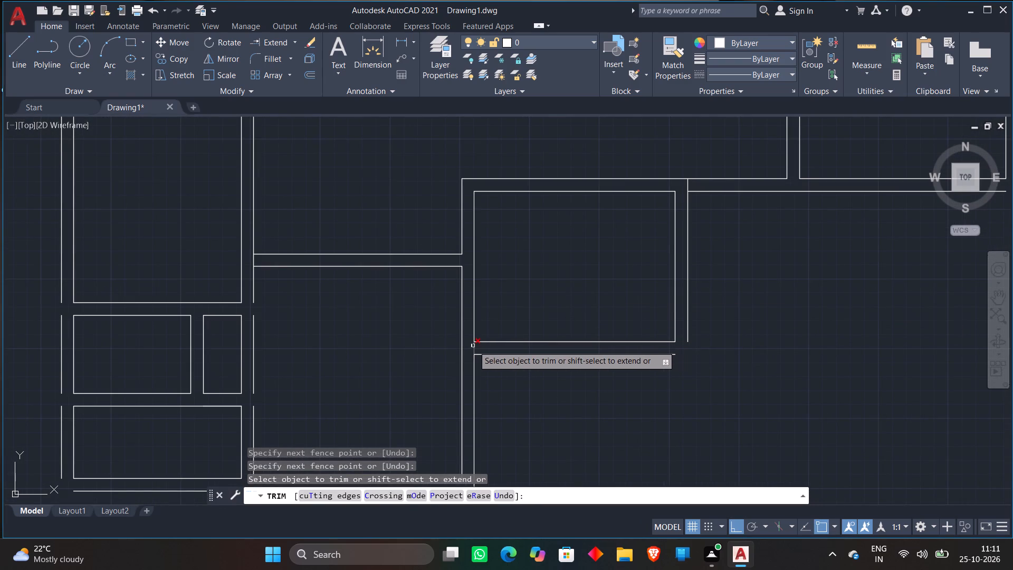
{"action": "left_click", "coordinate": [473, 346]}
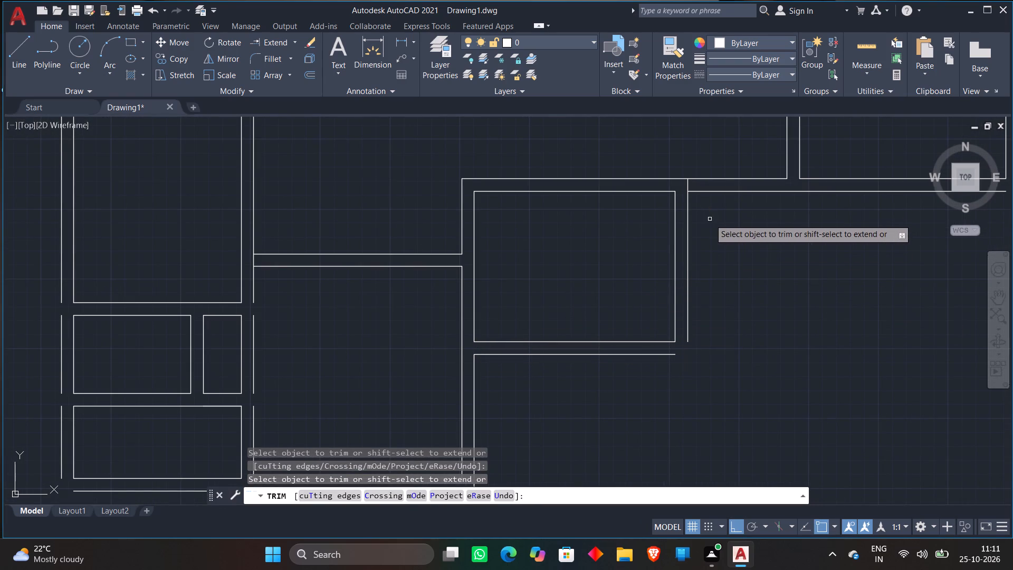
{"action": "middle_click_drag", "start_coordinate": [710, 221], "coordinate": [612, 264]}
{"action": "scroll", "coordinate": [709, 279], "scroll_direction": "down", "scroll_amount": 1}
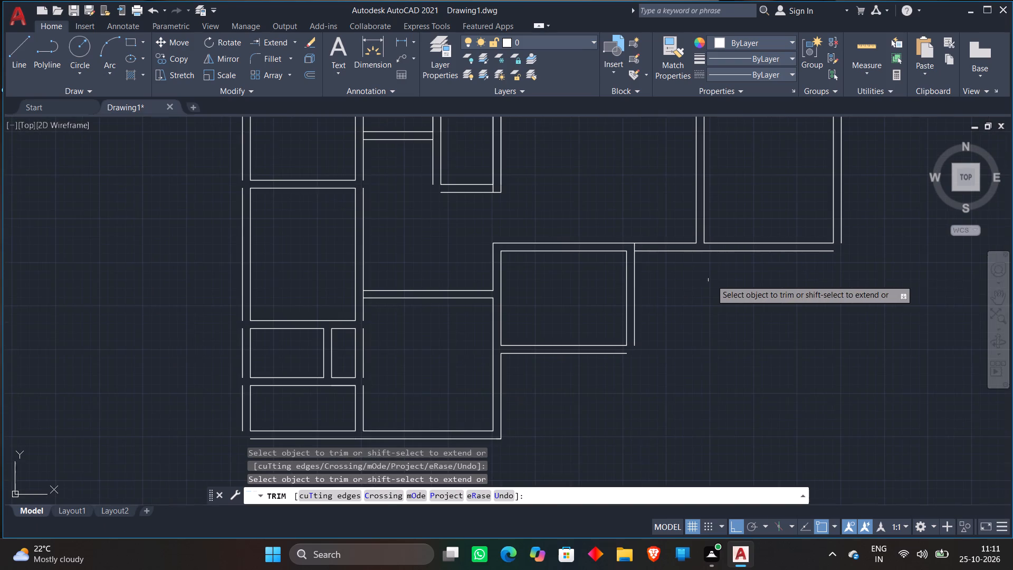
{"action": "scroll", "coordinate": [830, 284], "scroll_direction": "down", "scroll_amount": 1}
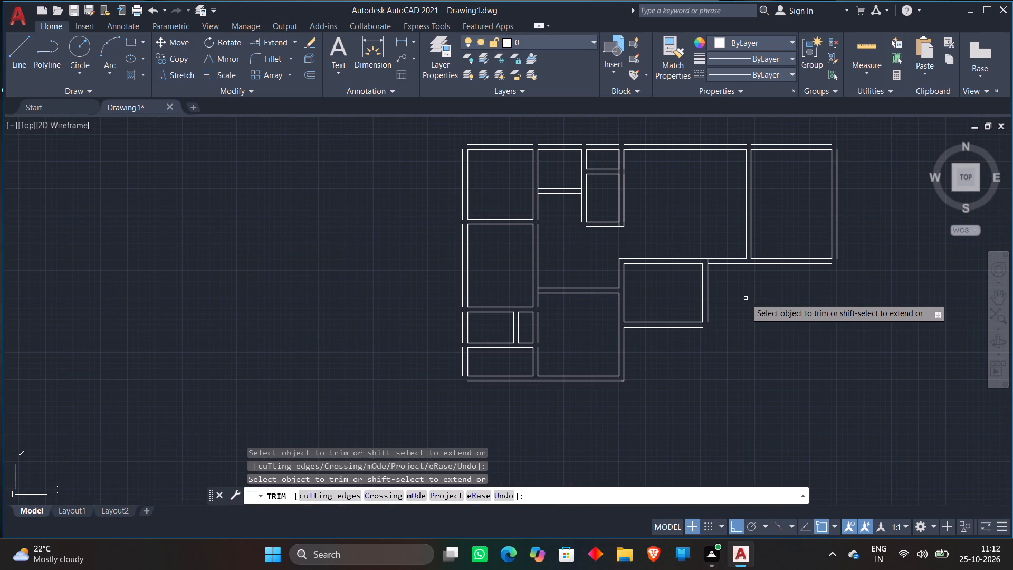
Fillet the outer north and west wall lines of the northwest room into a closed corner.
{"action": "key", "text": "space"}
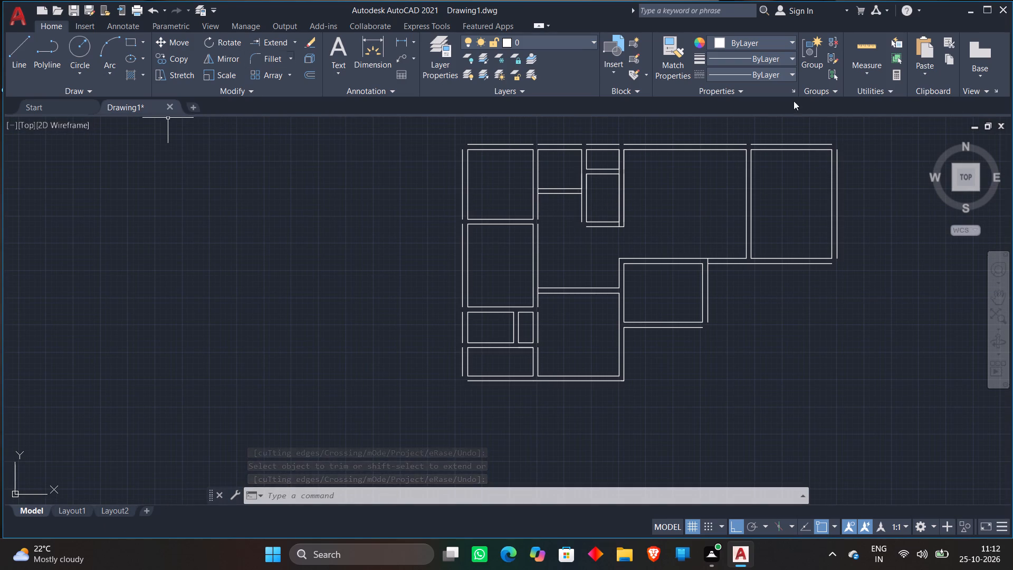
{"action": "scroll", "coordinate": [808, 299], "scroll_direction": "down", "scroll_amount": 1}
{"action": "middle_click_drag", "start_coordinate": [808, 298], "coordinate": [569, 311]}
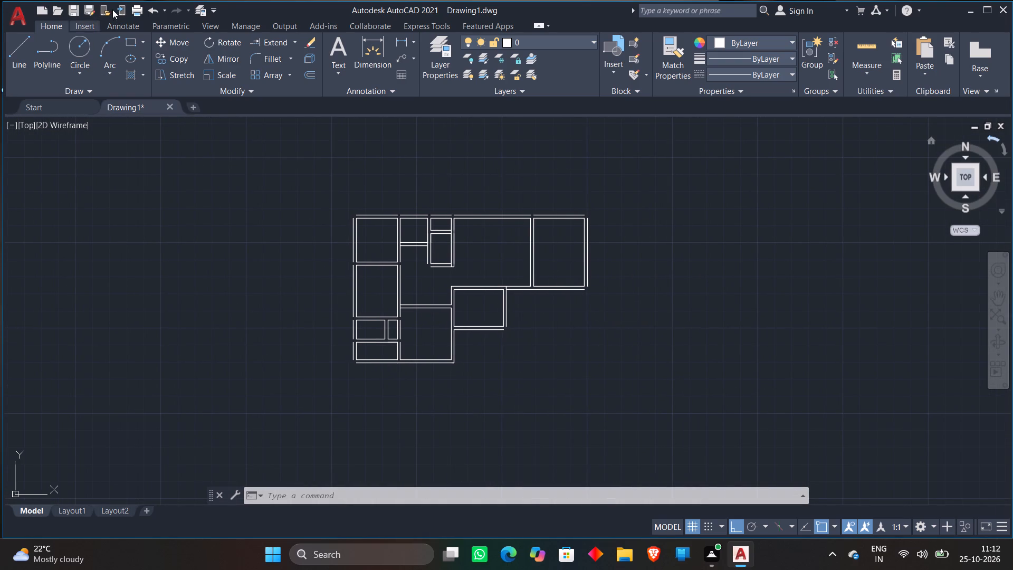
{"action": "left_click", "coordinate": [262, 53]}
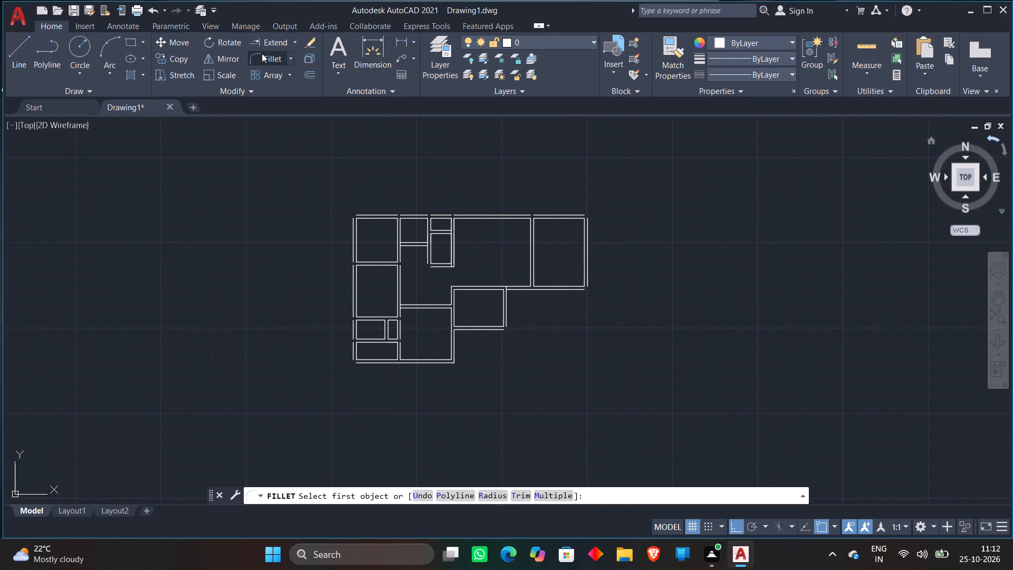
{"action": "scroll", "coordinate": [491, 213], "scroll_direction": "up", "scroll_amount": 1}
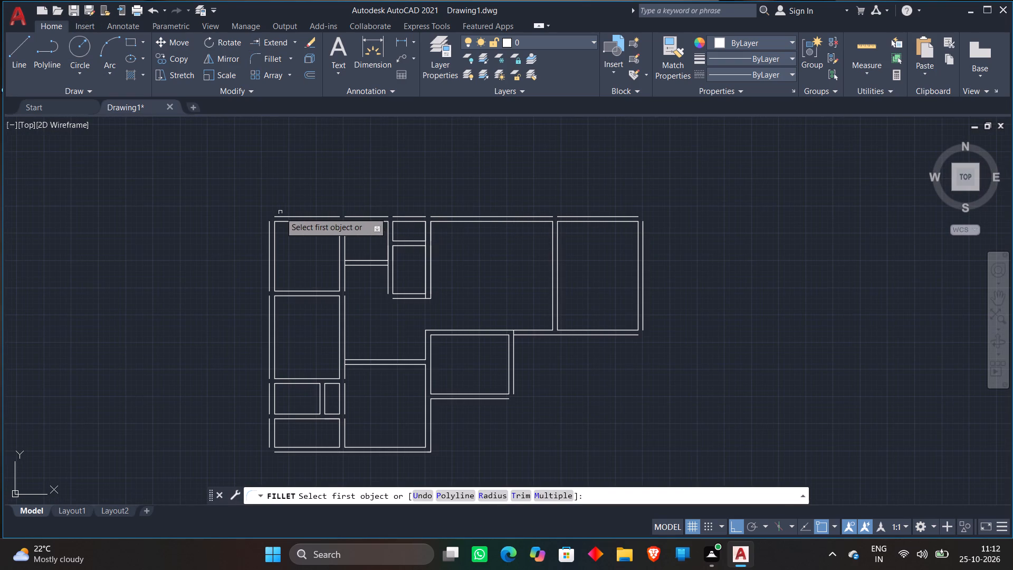
{"action": "left_click", "coordinate": [280, 216]}
{"action": "left_click", "coordinate": [269, 221]}
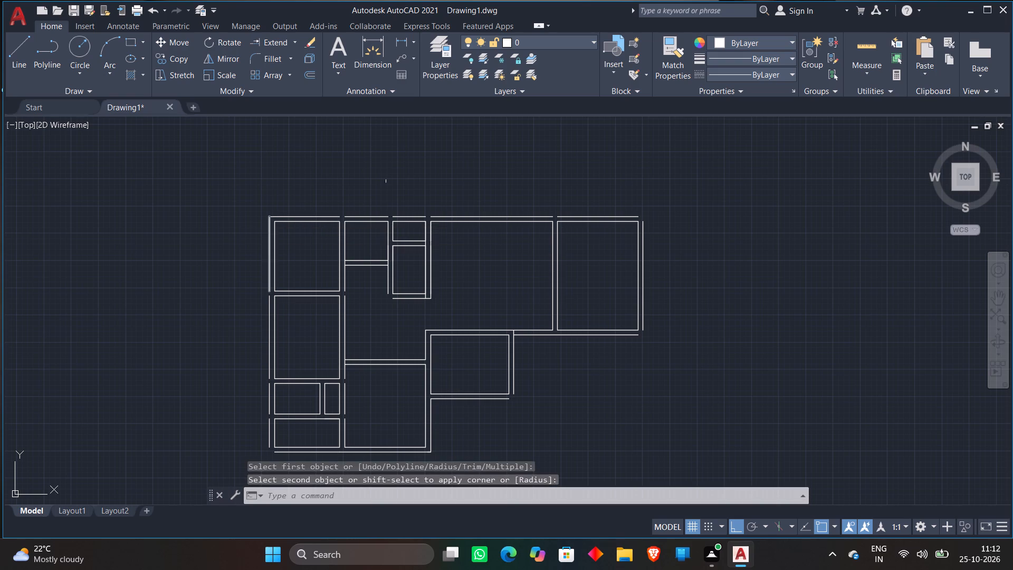
Fillet the outer north and east wall lines of the easternmost room into a closed corner.
{"action": "left_click", "coordinate": [273, 57]}
{"action": "scroll", "coordinate": [647, 221], "scroll_direction": "up", "scroll_amount": 2}
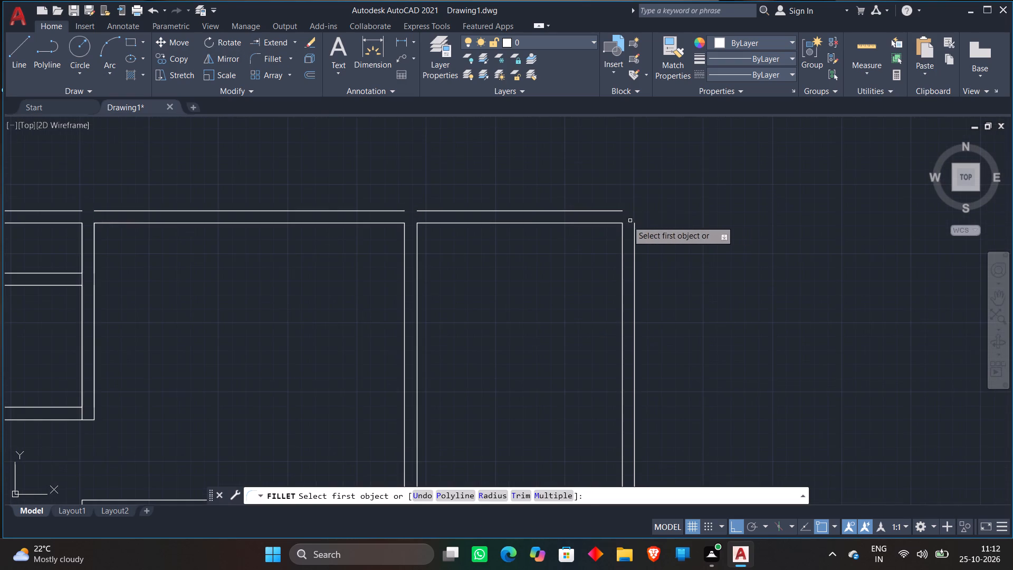
{"action": "left_click", "coordinate": [601, 210]}
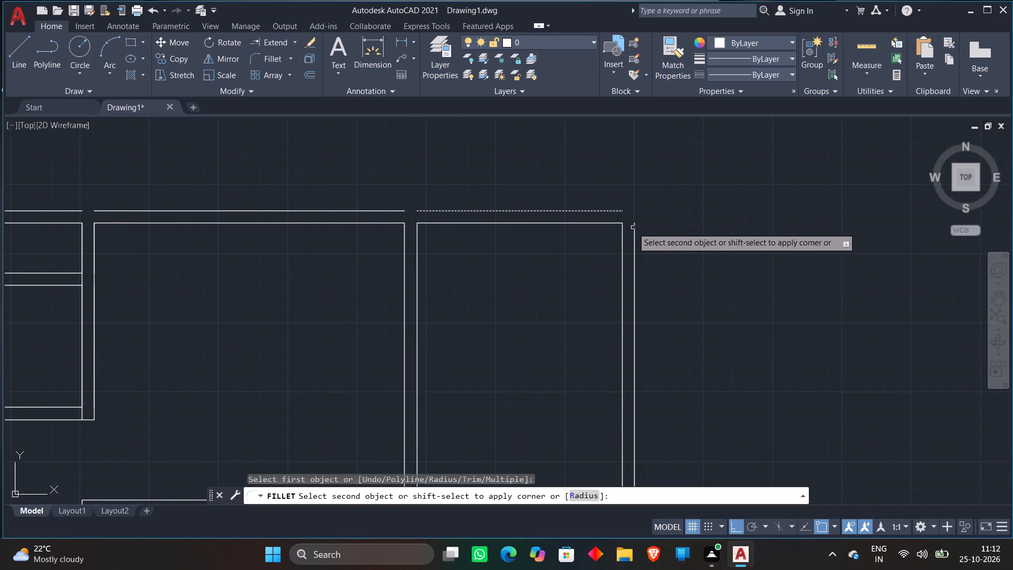
{"action": "left_click", "coordinate": [634, 227]}
Fillet the easternmost room's outer east and south wall lines into a closed corner.
{"action": "scroll", "coordinate": [679, 174], "scroll_direction": "down", "scroll_amount": 2}
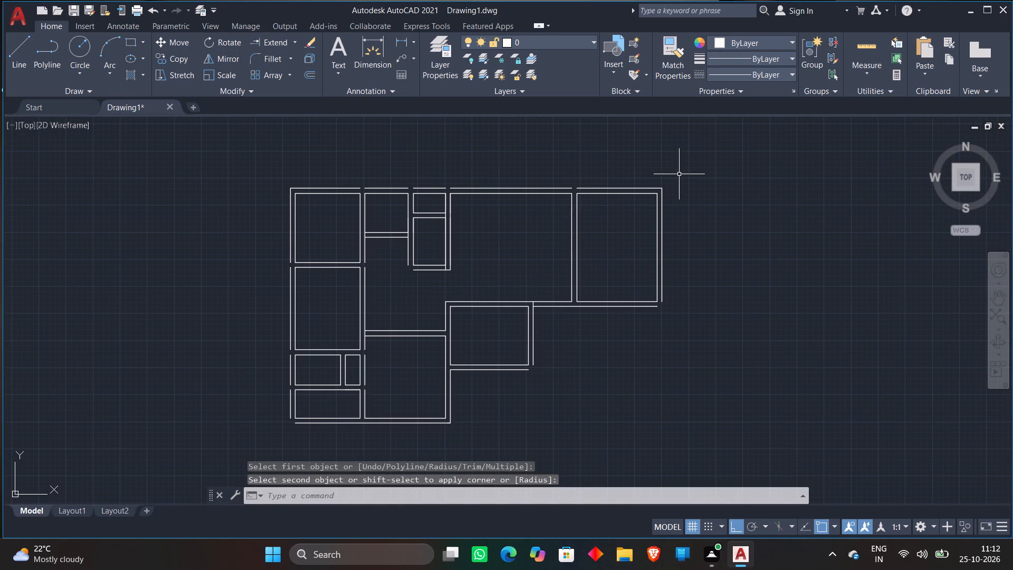
{"action": "scroll", "coordinate": [679, 174], "scroll_direction": "down", "scroll_amount": 2}
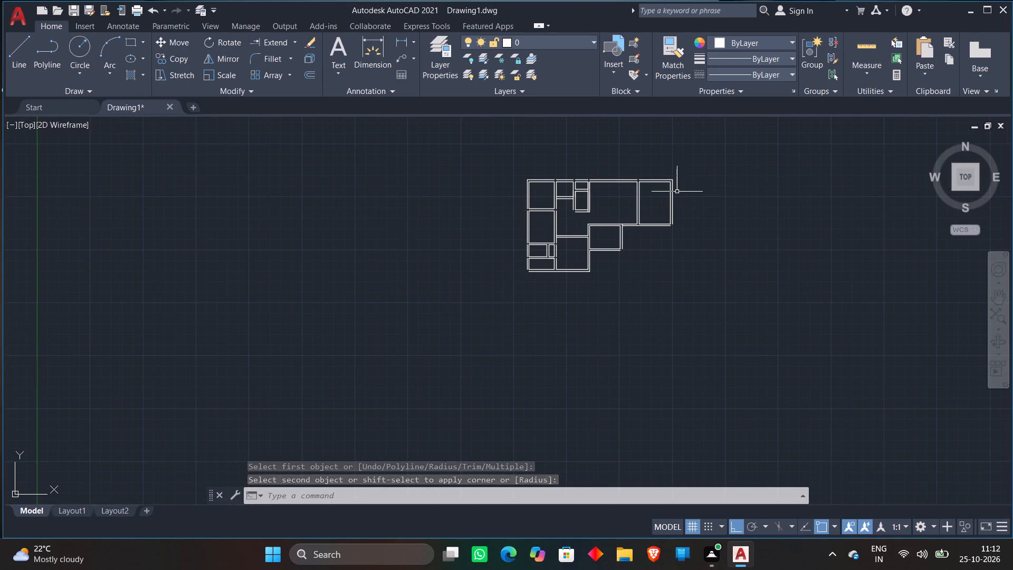
{"action": "middle_click_drag", "start_coordinate": [691, 284], "coordinate": [644, 286]}
{"action": "scroll", "coordinate": [645, 249], "scroll_direction": "up", "scroll_amount": 2}
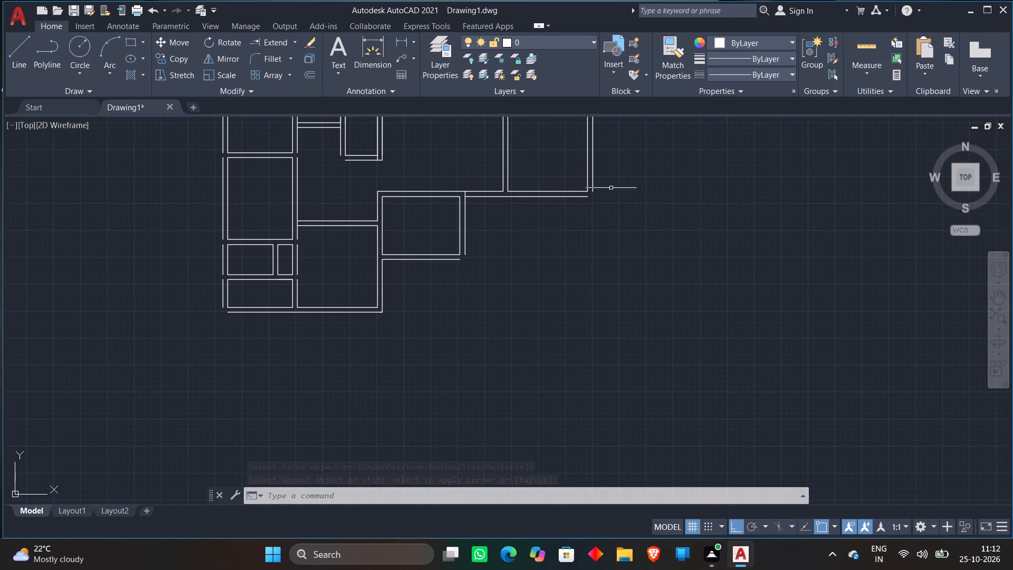
{"action": "left_click", "coordinate": [266, 61]}
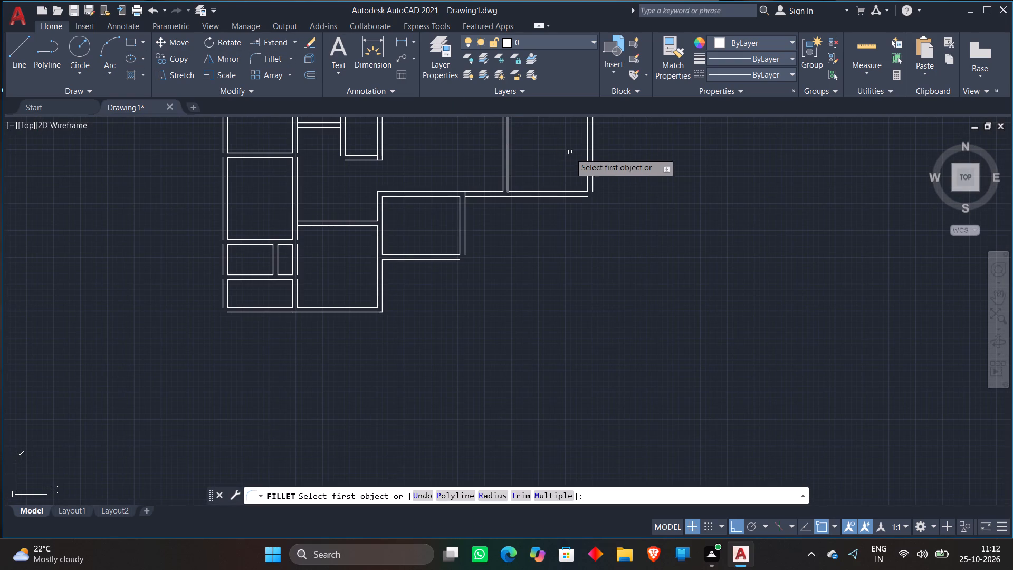
{"action": "scroll", "coordinate": [577, 176], "scroll_direction": "up", "scroll_amount": 3}
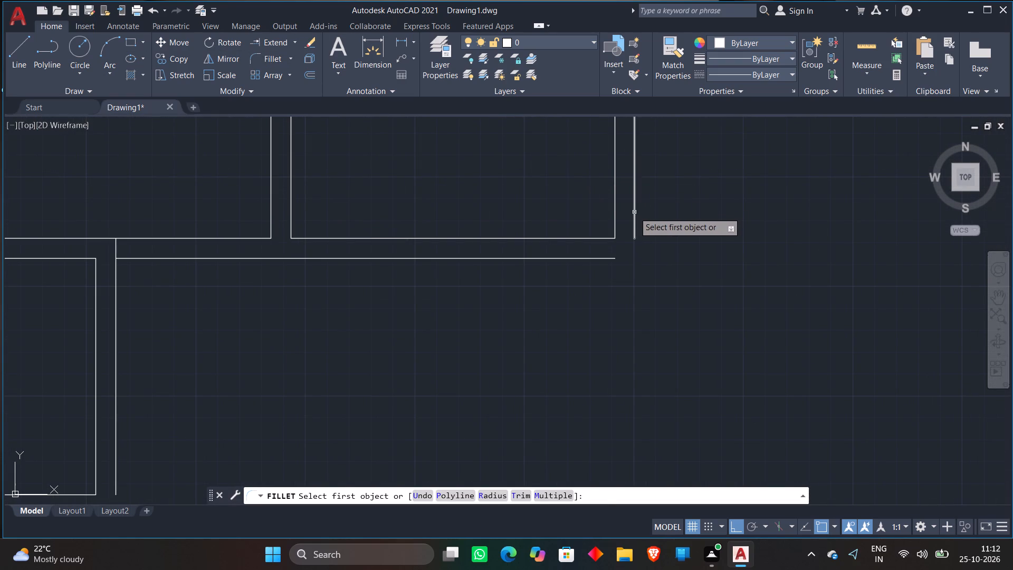
{"action": "left_click", "coordinate": [634, 212]}
{"action": "left_click", "coordinate": [613, 259]}
Fillet the outer west and south wall lines at the plan's southwest corner into a closed corner.
{"action": "scroll", "coordinate": [747, 240], "scroll_direction": "down", "scroll_amount": 2}
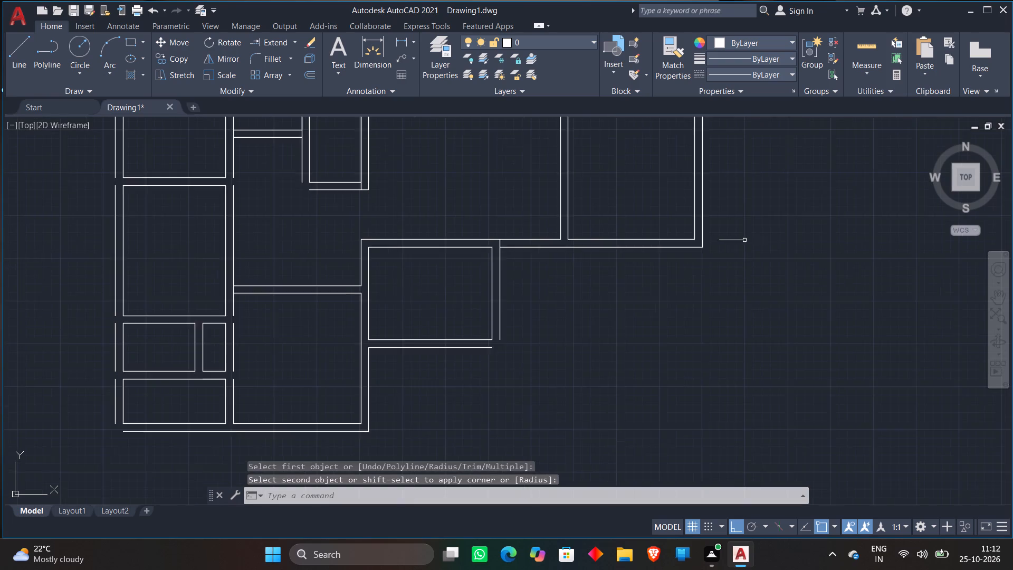
{"action": "scroll", "coordinate": [744, 240], "scroll_direction": "down", "scroll_amount": 1}
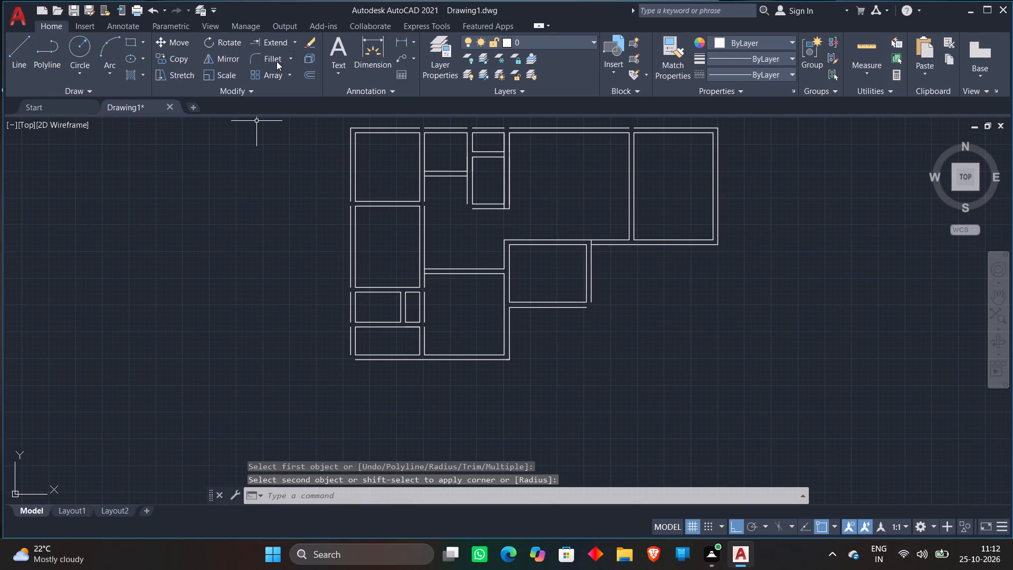
{"action": "left_click", "coordinate": [276, 61]}
{"action": "scroll", "coordinate": [369, 358], "scroll_direction": "up", "scroll_amount": 4}
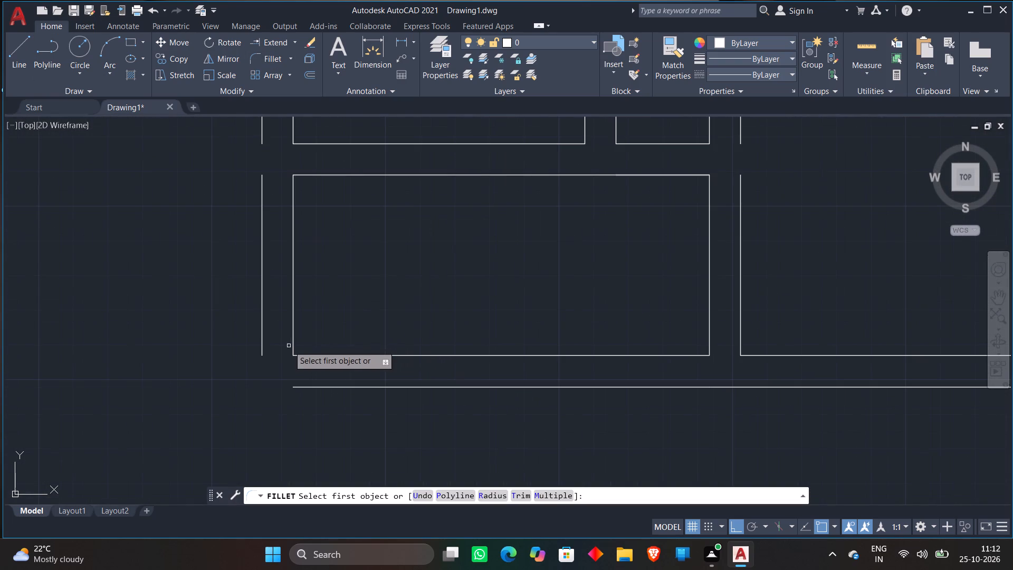
{"action": "left_click", "coordinate": [261, 344]}
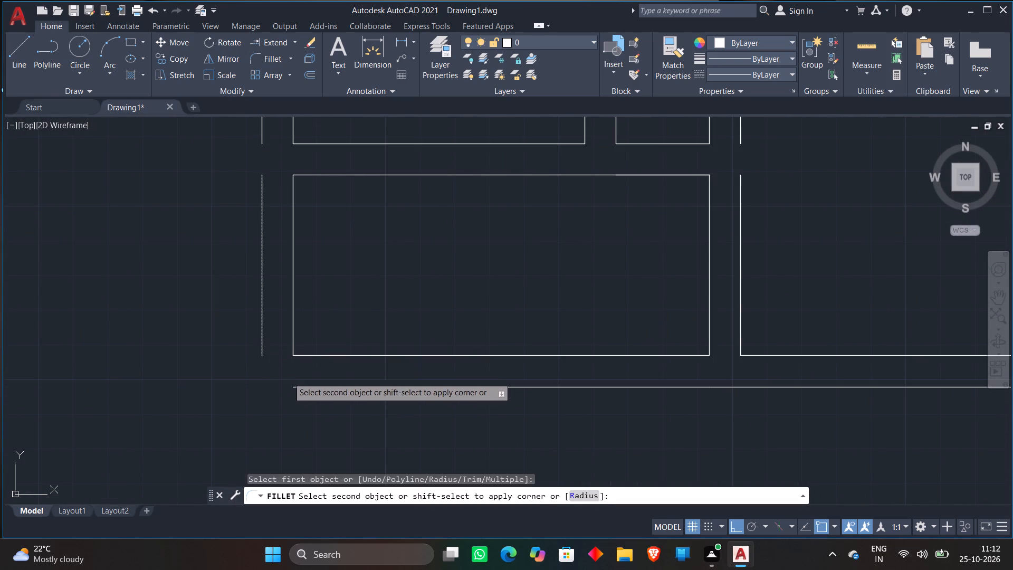
{"action": "left_click", "coordinate": [300, 386]}
Fillet the outer east and south wall lines of the room below the wide room into a closed corner.
{"action": "scroll", "coordinate": [443, 202], "scroll_direction": "down", "scroll_amount": 2}
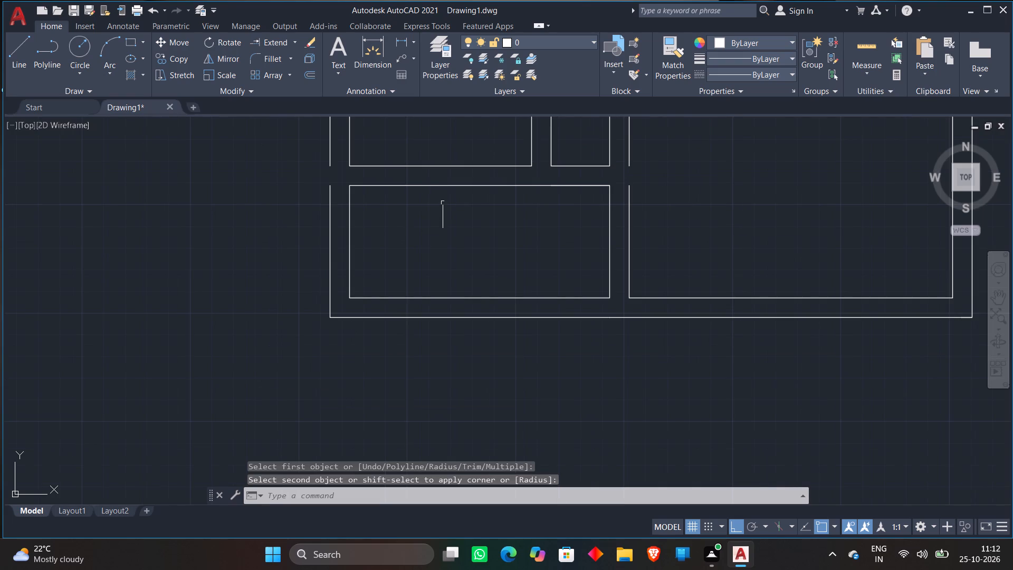
{"action": "scroll", "coordinate": [443, 203], "scroll_direction": "down", "scroll_amount": 2}
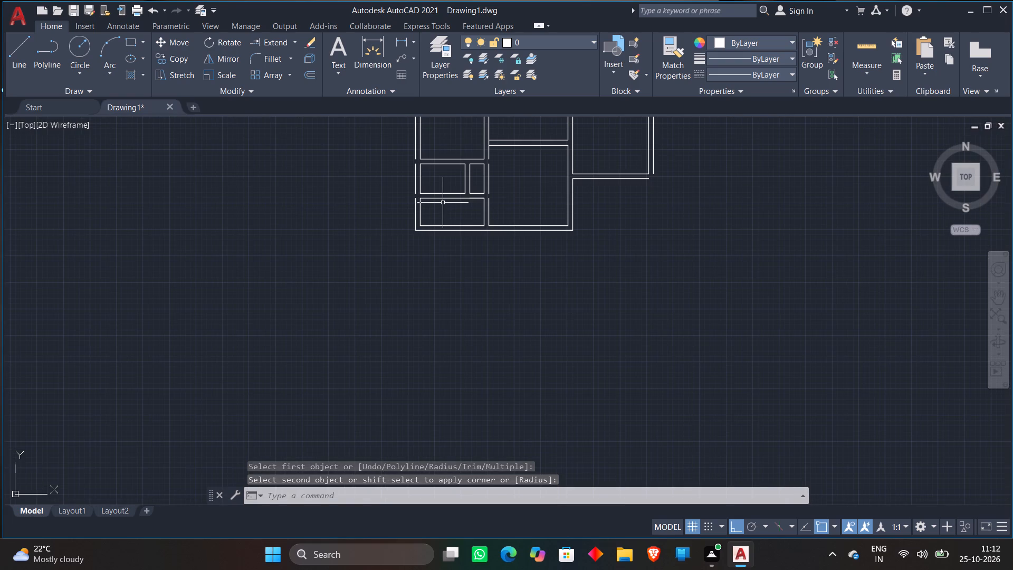
{"action": "scroll", "coordinate": [443, 203], "scroll_direction": "down", "scroll_amount": 1}
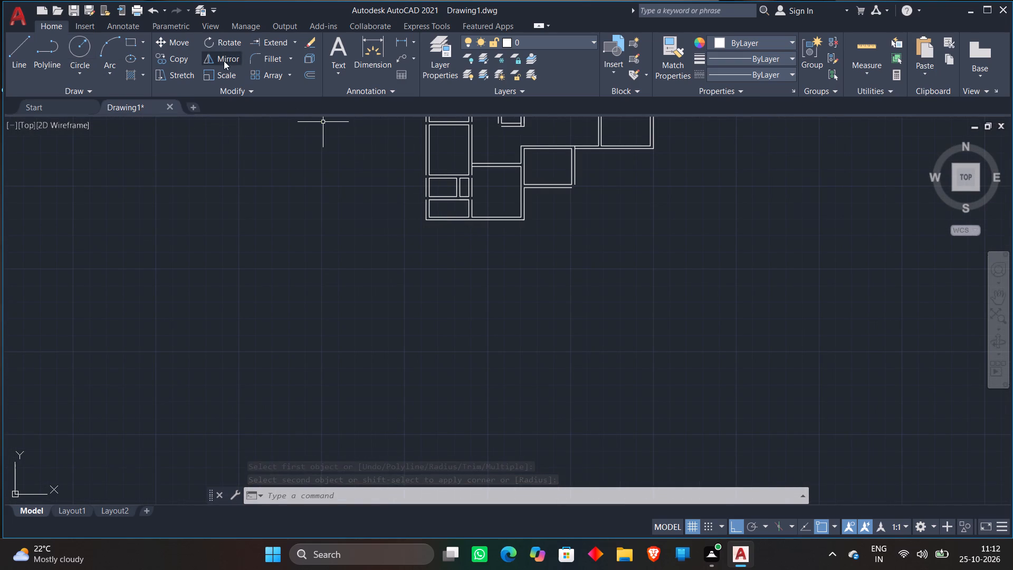
{"action": "left_click", "coordinate": [252, 56]}
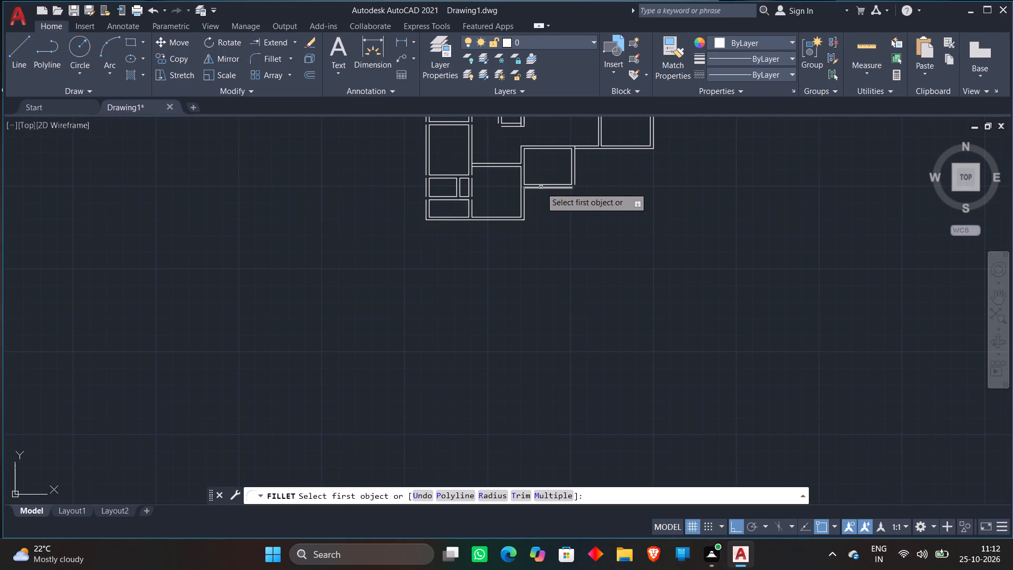
{"action": "scroll", "coordinate": [541, 187], "scroll_direction": "up", "scroll_amount": 4}
{"action": "scroll", "coordinate": [684, 211], "scroll_direction": "down", "scroll_amount": 2}
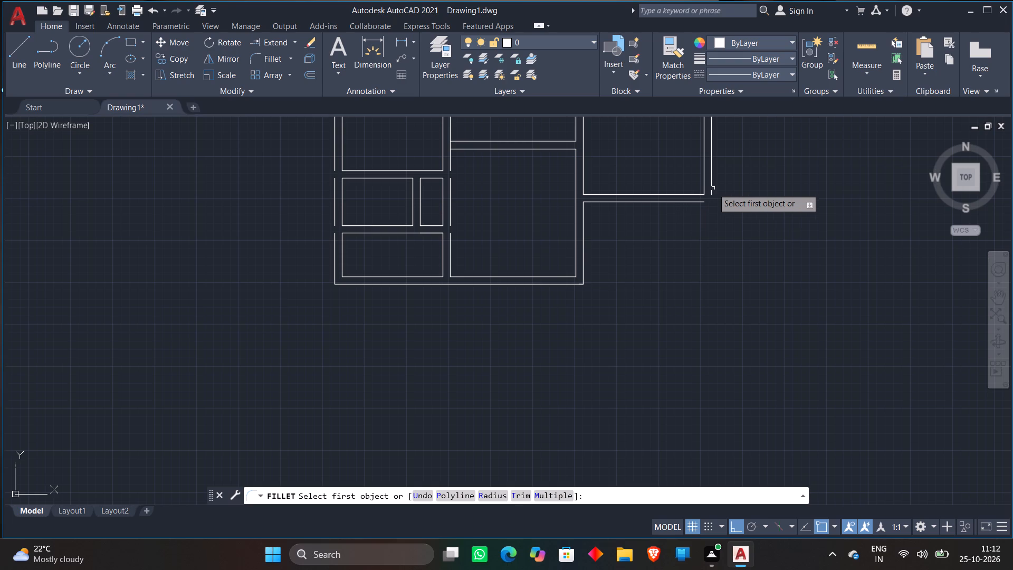
{"action": "left_click", "coordinate": [712, 189]}
{"action": "left_click", "coordinate": [698, 201]}
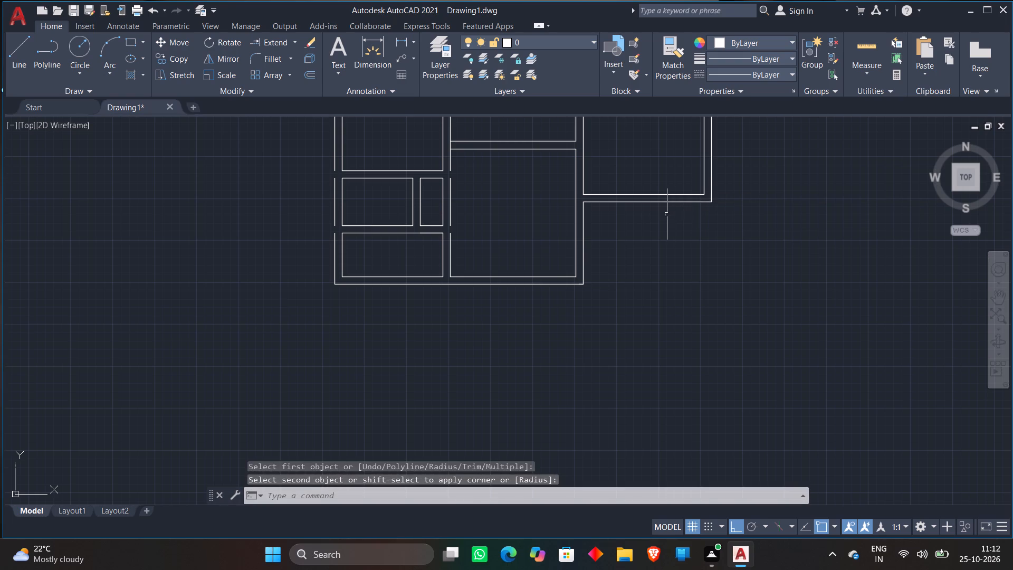
Extend the outer north wall line segments across the gaps between rooms to make the line continuous.
{"action": "scroll", "coordinate": [666, 214], "scroll_direction": "down", "scroll_amount": 2}
{"action": "middle_click_drag", "start_coordinate": [665, 214], "coordinate": [570, 310]}
{"action": "scroll", "coordinate": [608, 251], "scroll_direction": "up", "scroll_amount": 3}
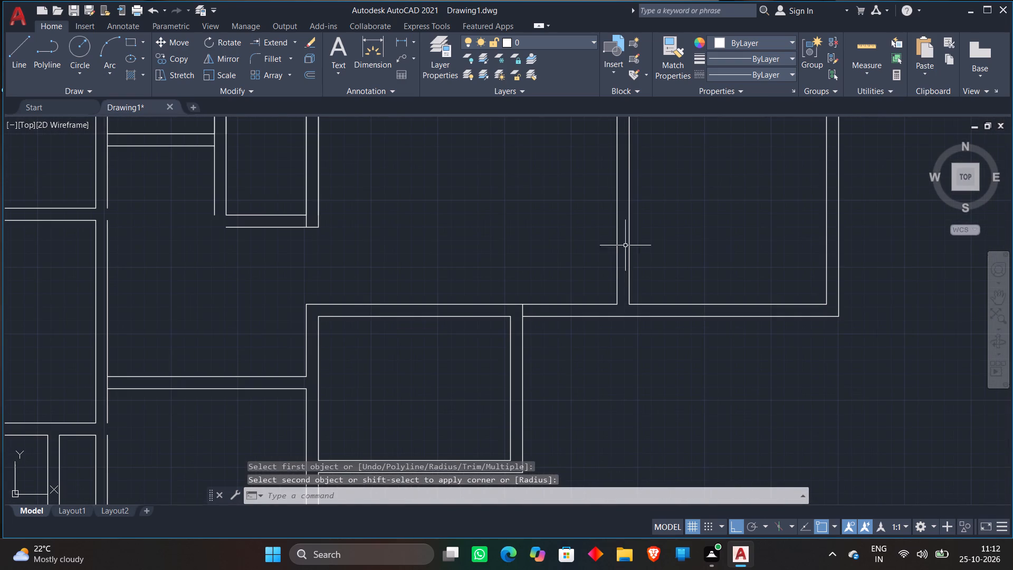
{"action": "scroll", "coordinate": [601, 334], "scroll_direction": "down", "scroll_amount": 2}
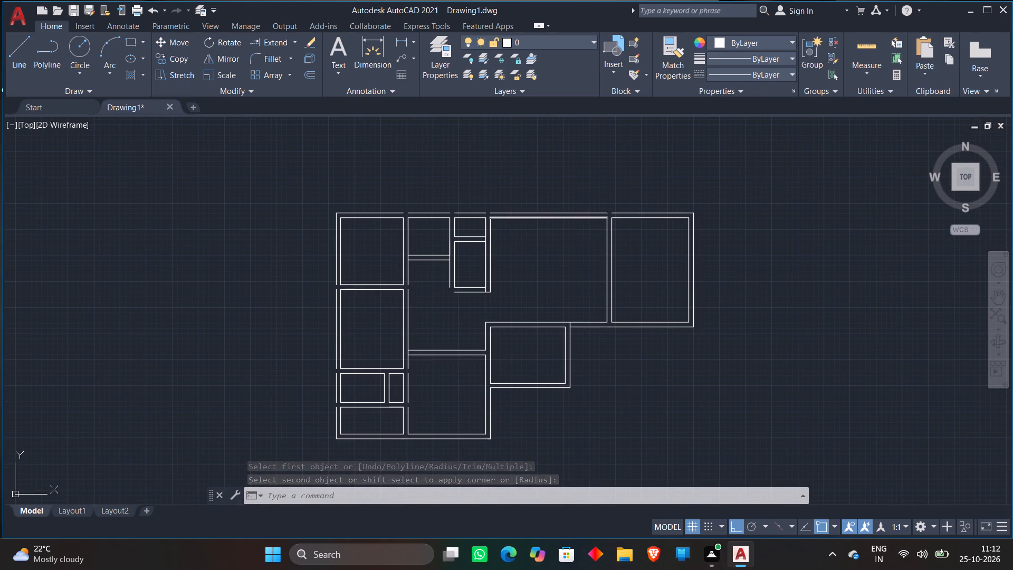
{"action": "left_click", "coordinate": [271, 42]}
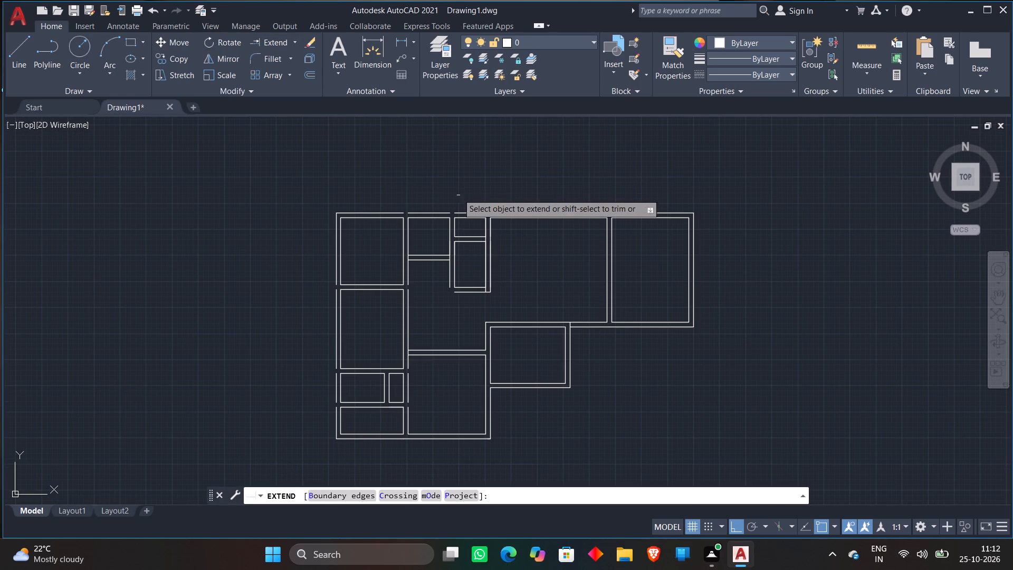
{"action": "scroll", "coordinate": [448, 199], "scroll_direction": "up", "scroll_amount": 2}
{"action": "left_click", "coordinate": [366, 236]}
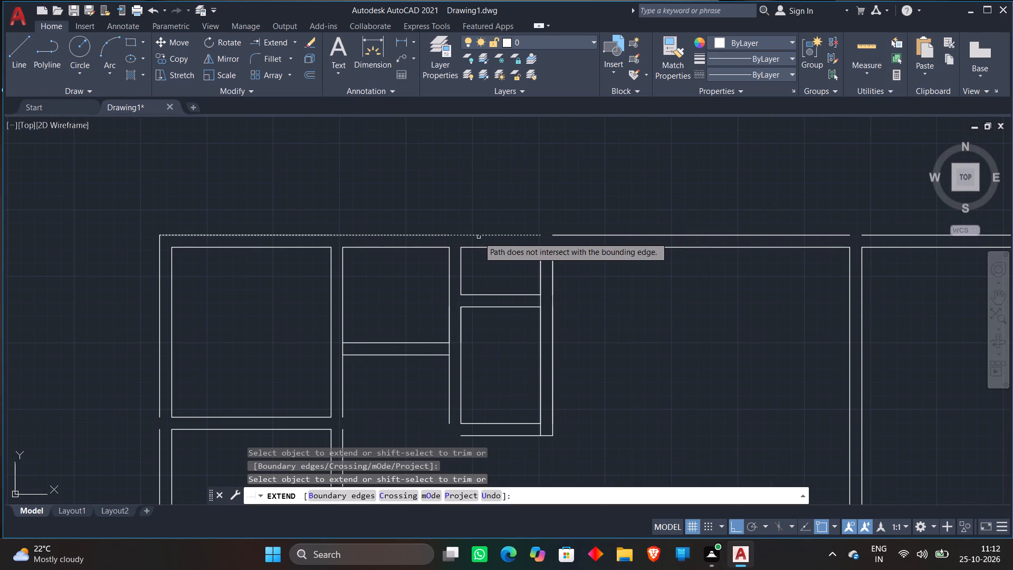
{"action": "left_click", "coordinate": [479, 237]}
{"action": "left_click", "coordinate": [580, 236]}
{"action": "middle_click_drag", "start_coordinate": [579, 229], "coordinate": [330, 217]}
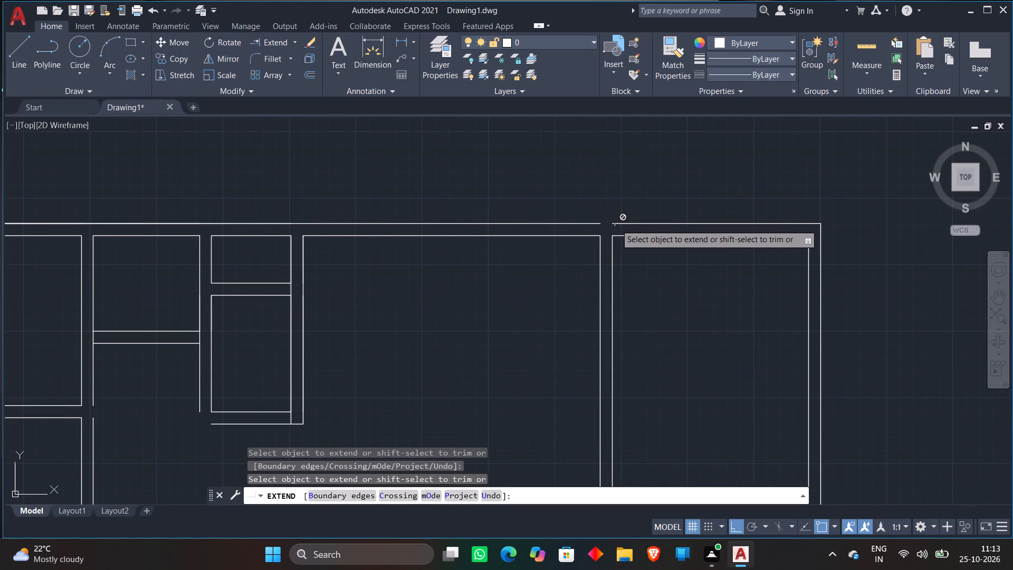
{"action": "left_click", "coordinate": [589, 224]}
Extend the outer west wall line south from the northwest room to close the gaps down to the southwest corner.
{"action": "scroll", "coordinate": [720, 177], "scroll_direction": "down", "scroll_amount": 2}
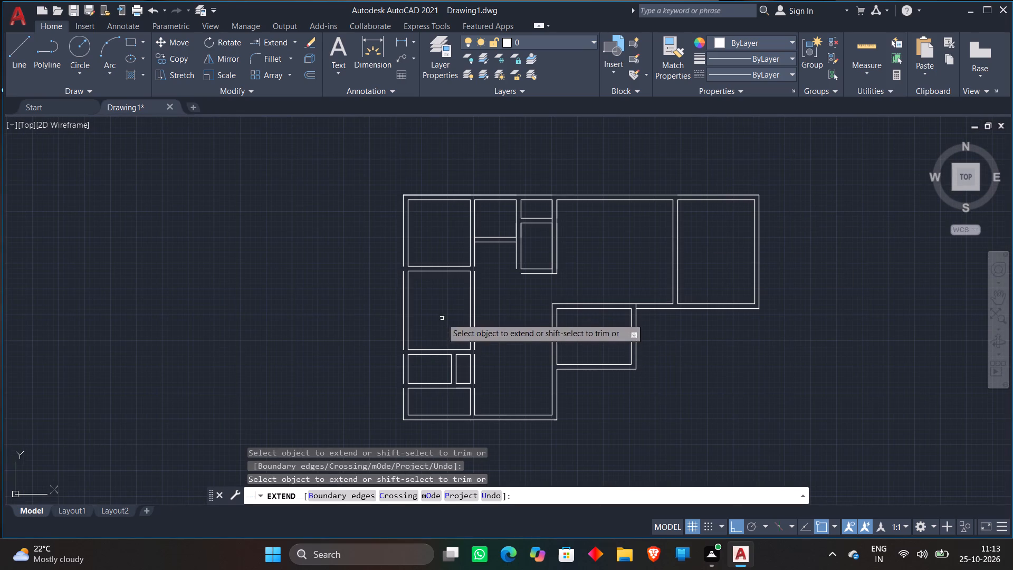
{"action": "left_click", "coordinate": [404, 265]}
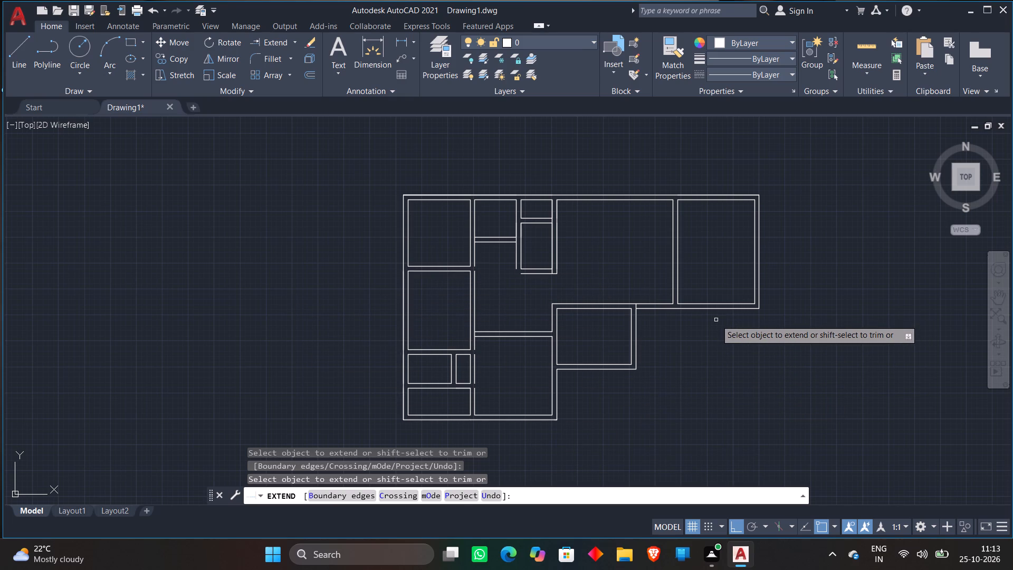
{"action": "key", "text": "space"}
Extend the east face line of the western rooms' east wall southward to close the gaps between its segments.
{"action": "scroll", "coordinate": [461, 300], "scroll_direction": "up", "scroll_amount": 2}
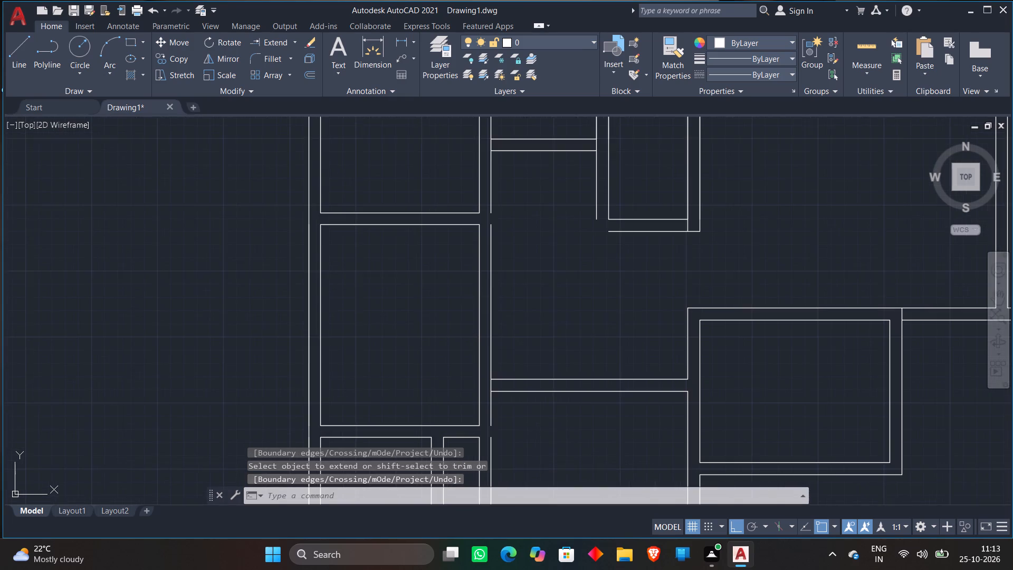
{"action": "scroll", "coordinate": [520, 268], "scroll_direction": "down", "scroll_amount": 3}
{"action": "left_click", "coordinate": [273, 43]}
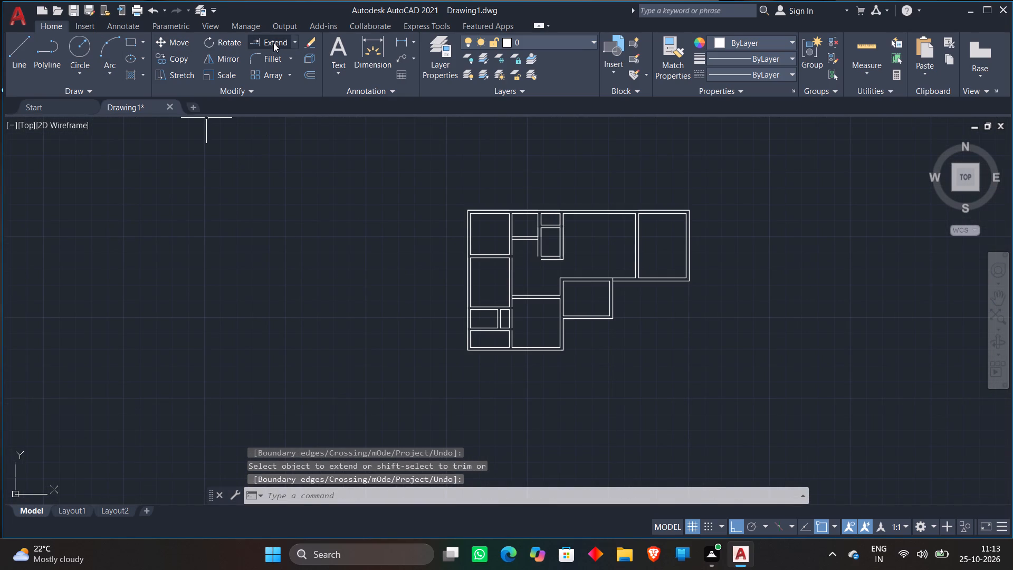
{"action": "scroll", "coordinate": [528, 274], "scroll_direction": "up", "scroll_amount": 1}
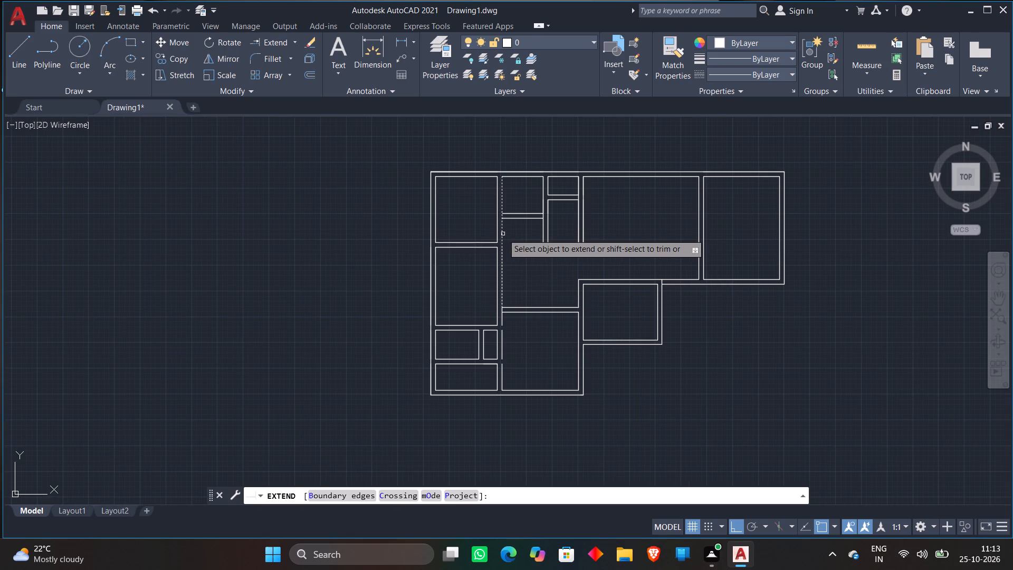
{"action": "left_click", "coordinate": [503, 234]}
{"action": "left_click", "coordinate": [503, 328]}
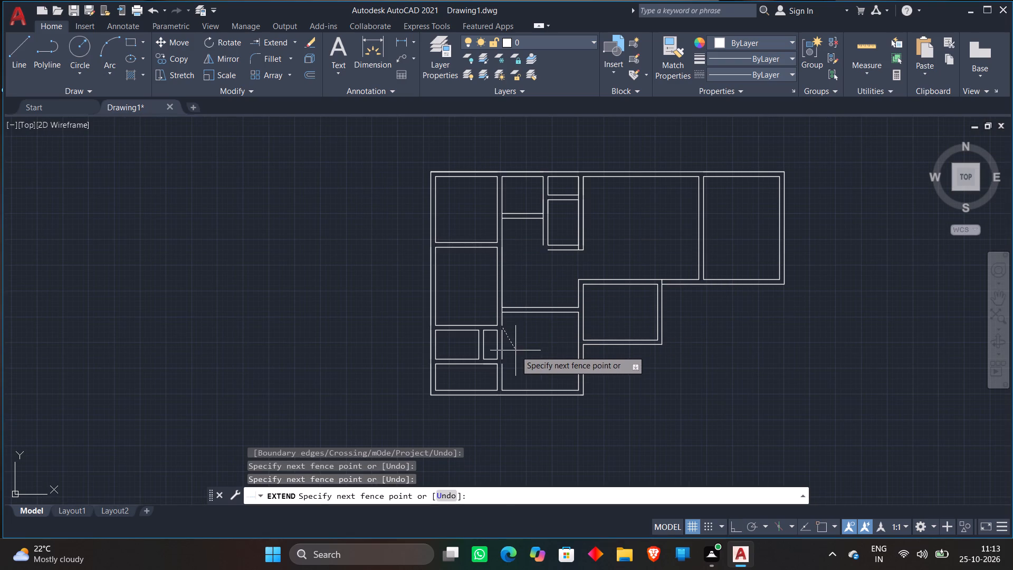
{"action": "scroll", "coordinate": [501, 355], "scroll_direction": "up", "scroll_amount": 3}
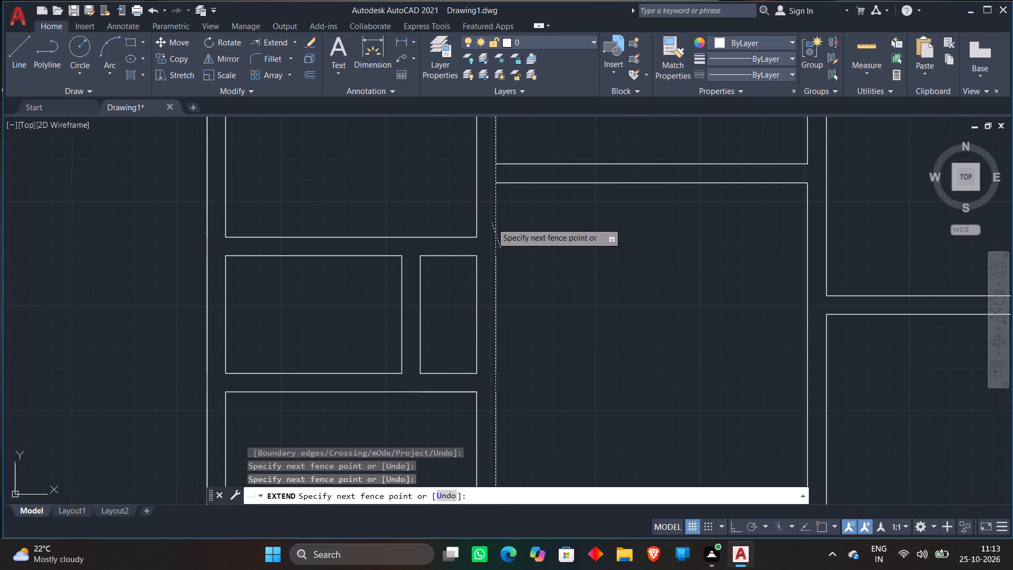
{"action": "left_click", "coordinate": [492, 223]}
{"action": "scroll", "coordinate": [507, 223], "scroll_direction": "down", "scroll_amount": 3}
{"action": "key", "text": "space"}
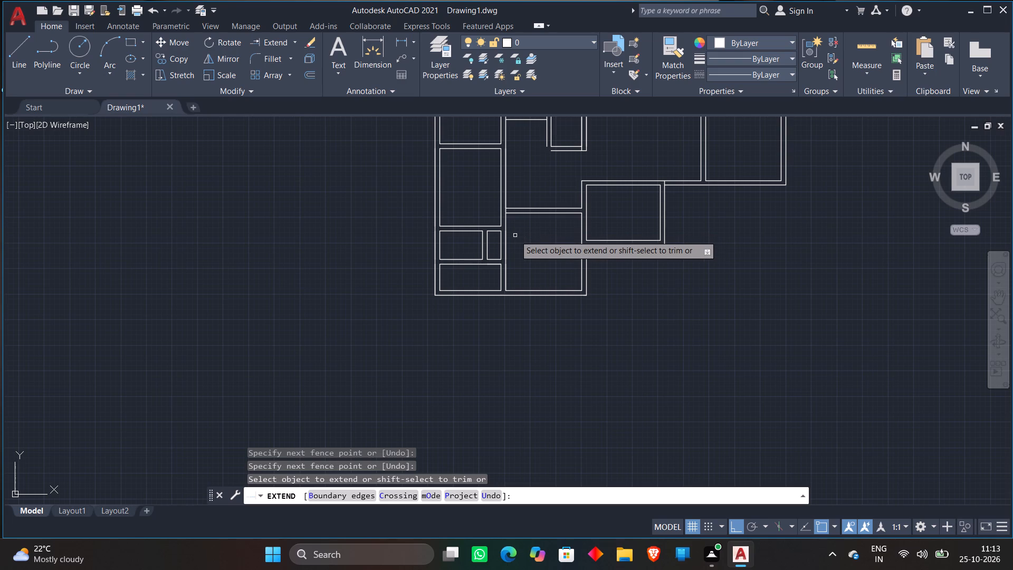
Fillet the outer west and south wall lines of the small room west of the wide room into a closed corner.
{"action": "scroll", "coordinate": [523, 216], "scroll_direction": "up", "scroll_amount": 2}
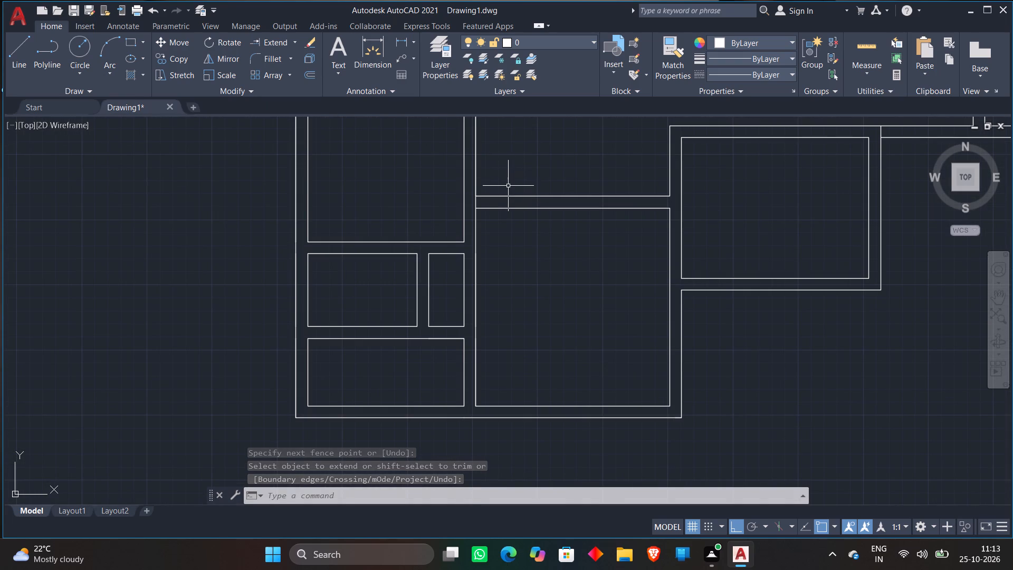
{"action": "scroll", "coordinate": [510, 186], "scroll_direction": "up", "scroll_amount": 1}
{"action": "scroll", "coordinate": [510, 186], "scroll_direction": "down", "scroll_amount": 3}
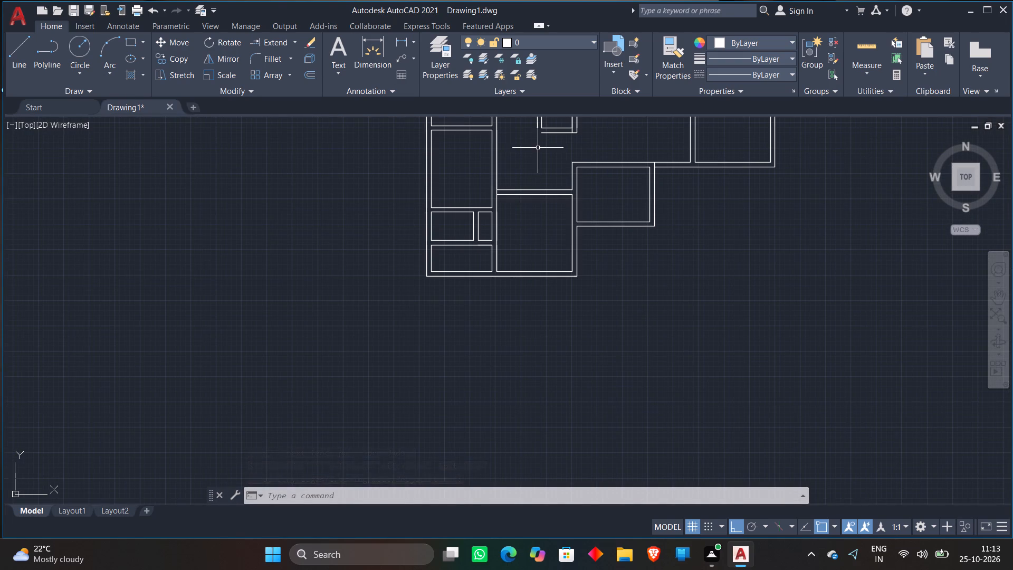
{"action": "middle_click_drag", "start_coordinate": [538, 148], "coordinate": [383, 244]}
{"action": "scroll", "coordinate": [410, 190], "scroll_direction": "up", "scroll_amount": 2}
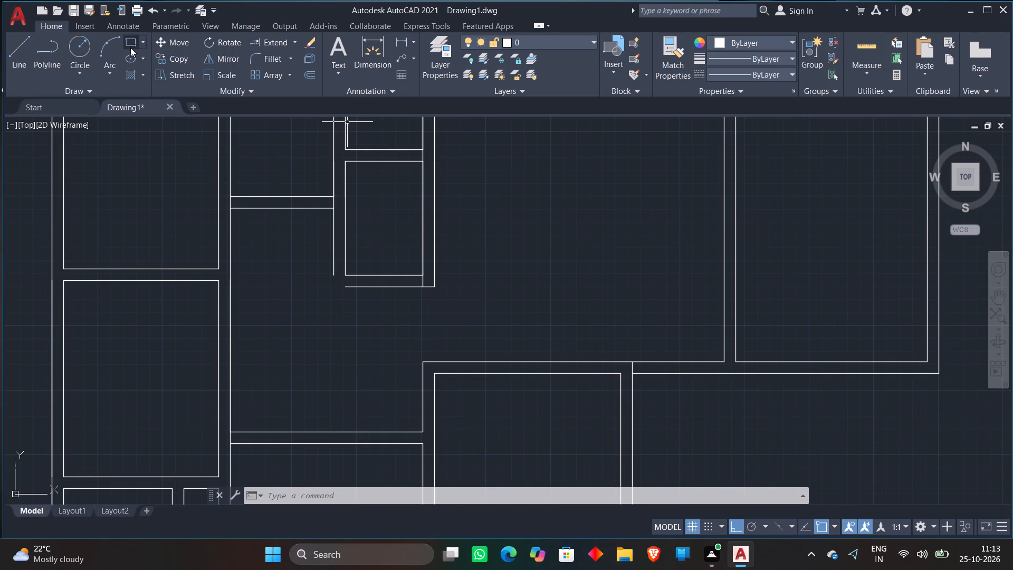
{"action": "left_click", "coordinate": [255, 60]}
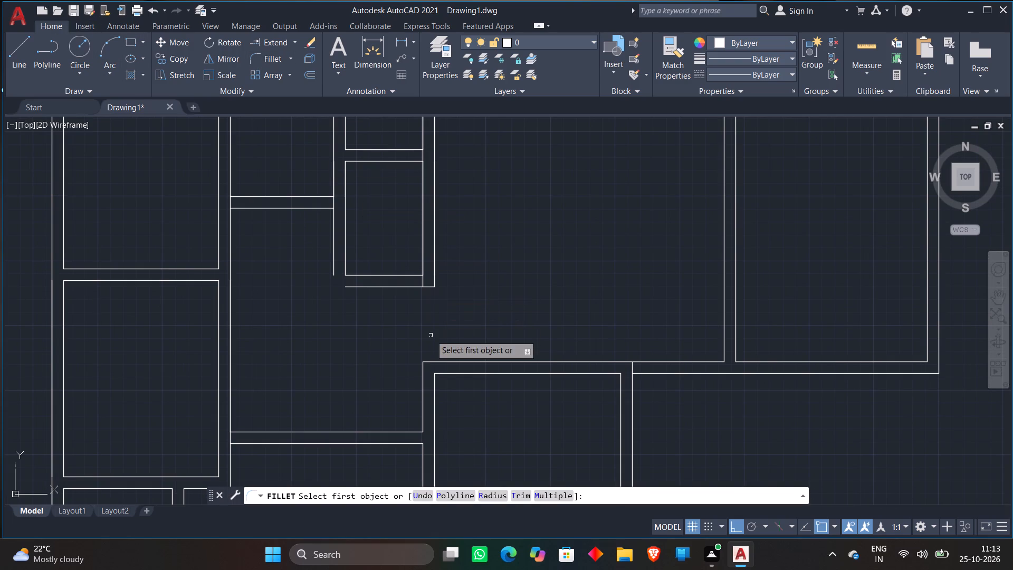
{"action": "left_click", "coordinate": [332, 269]}
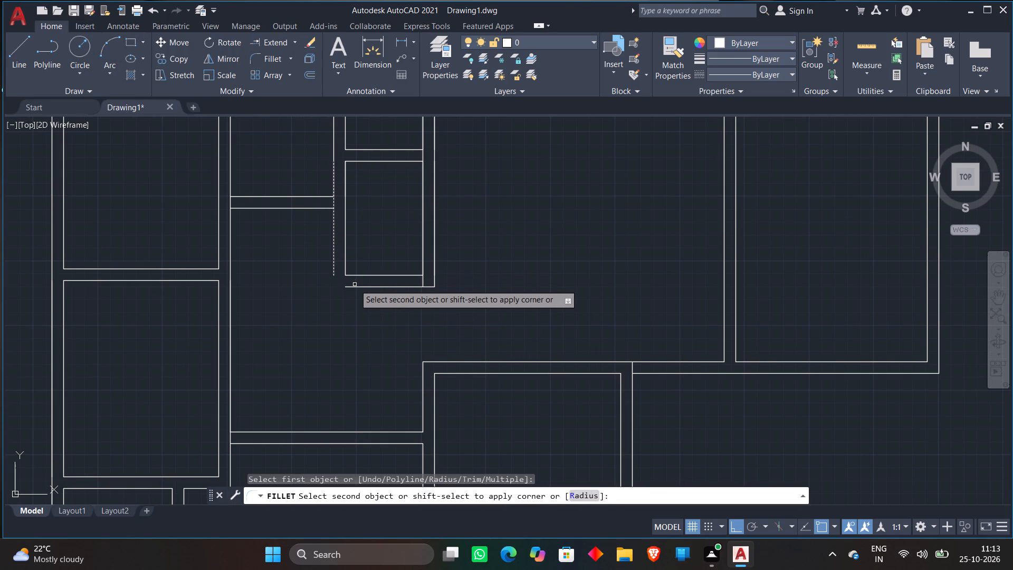
{"action": "left_click", "coordinate": [352, 288]}
{"action": "key", "text": "space"}
{"action": "scroll", "coordinate": [349, 292], "scroll_direction": "down", "scroll_amount": 4}
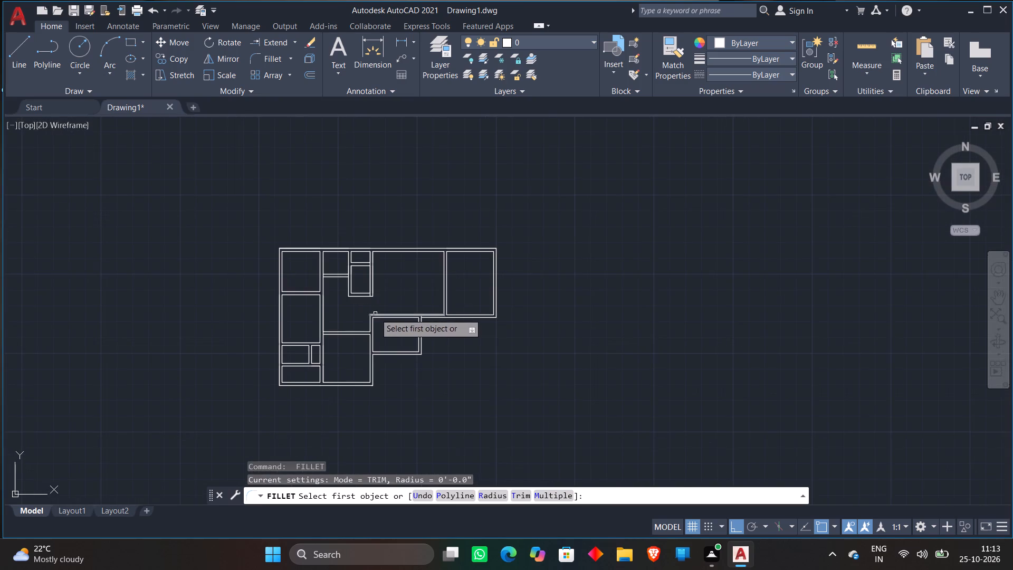
{"action": "key", "text": "space"}
Draw a three-sided outline off the northwest room's outer west wall: 4' west, 7'8" south, and 4" plus 4' back east.
{"action": "scroll", "coordinate": [293, 262], "scroll_direction": "up", "scroll_amount": 2}
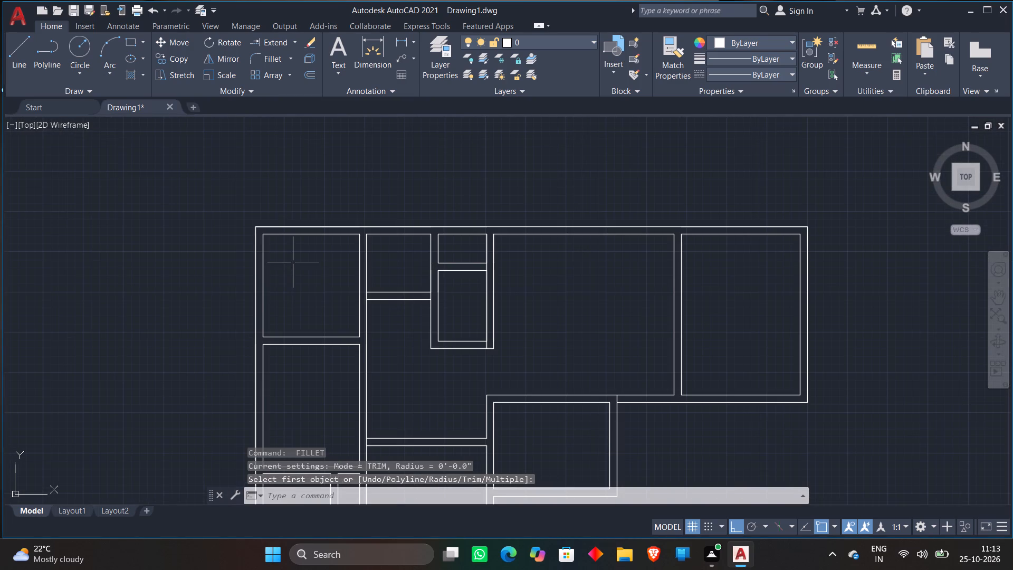
{"action": "middle_click_drag", "start_coordinate": [293, 262], "coordinate": [402, 271]}
{"action": "scroll", "coordinate": [384, 330], "scroll_direction": "up", "scroll_amount": 1}
{"action": "middle_click_drag", "start_coordinate": [384, 330], "coordinate": [392, 309]}
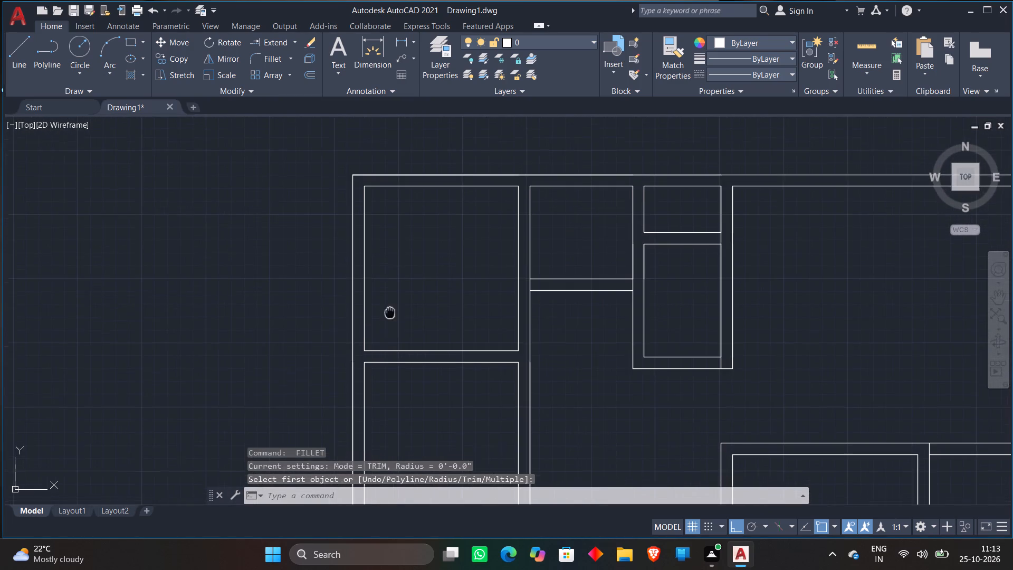
{"action": "middle_click_drag", "start_coordinate": [392, 309], "coordinate": [428, 258]}
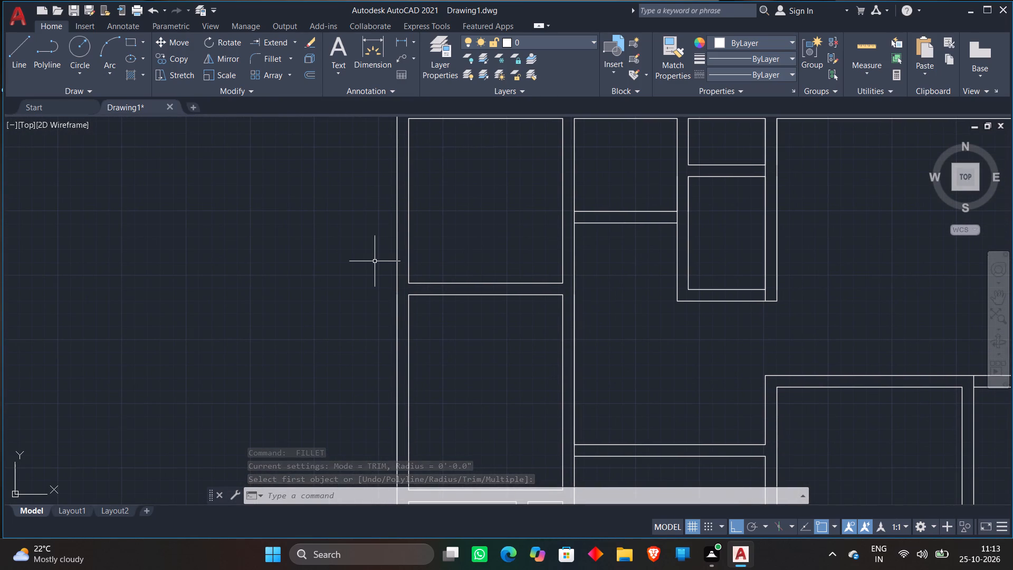
{"action": "middle_click_drag", "start_coordinate": [331, 246], "coordinate": [338, 266]}
{"action": "scroll", "coordinate": [339, 274], "scroll_direction": "down", "scroll_amount": 1}
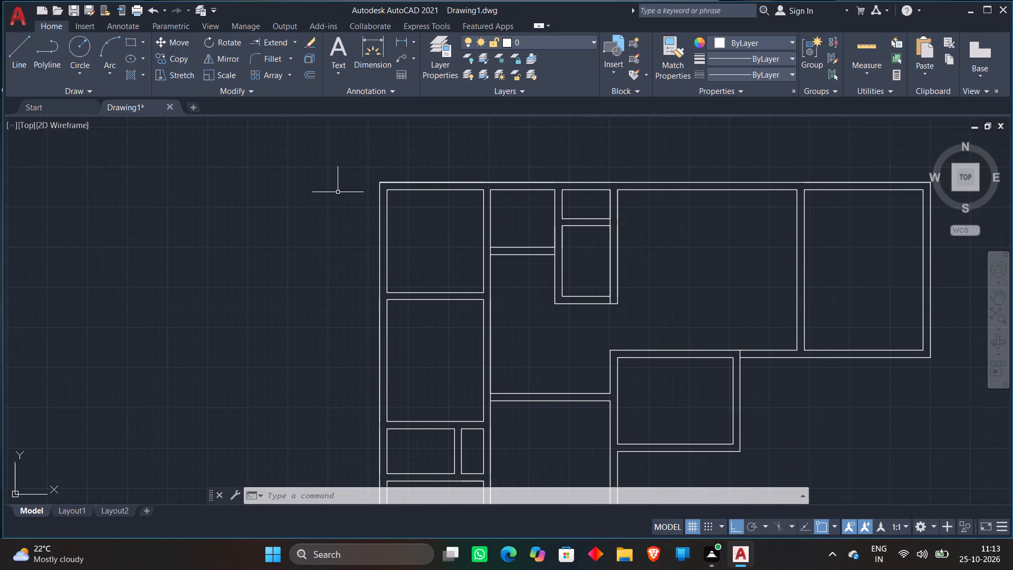
{"action": "type", "text": "l"}
{"action": "key", "text": "space"}
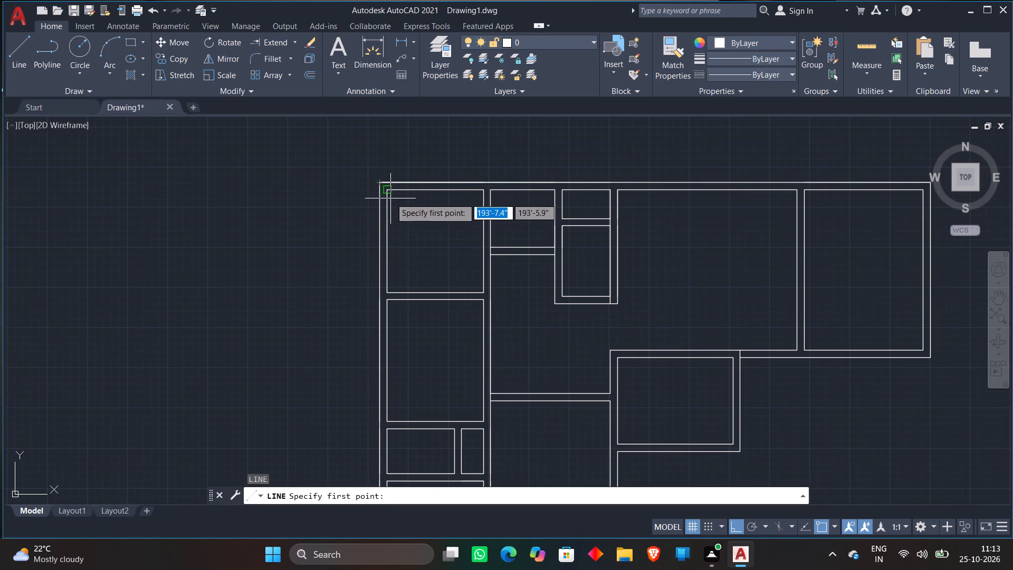
{"action": "left_click", "coordinate": [377, 192]}
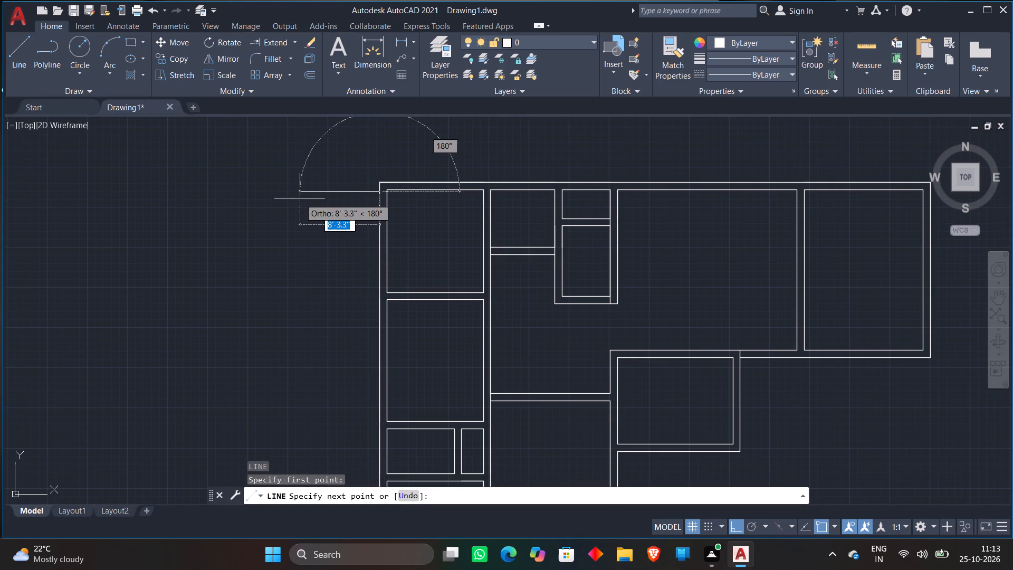
{"action": "type", "text": "4'"}
{"action": "key", "text": "Return"}
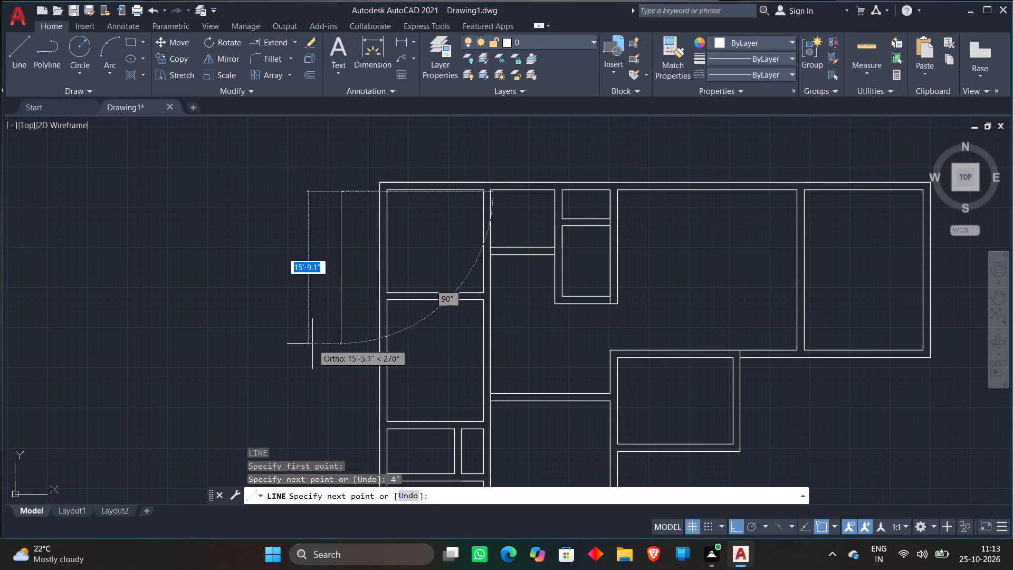
{"action": "type", "text": "7'8\""}
{"action": "key", "text": "Return"}
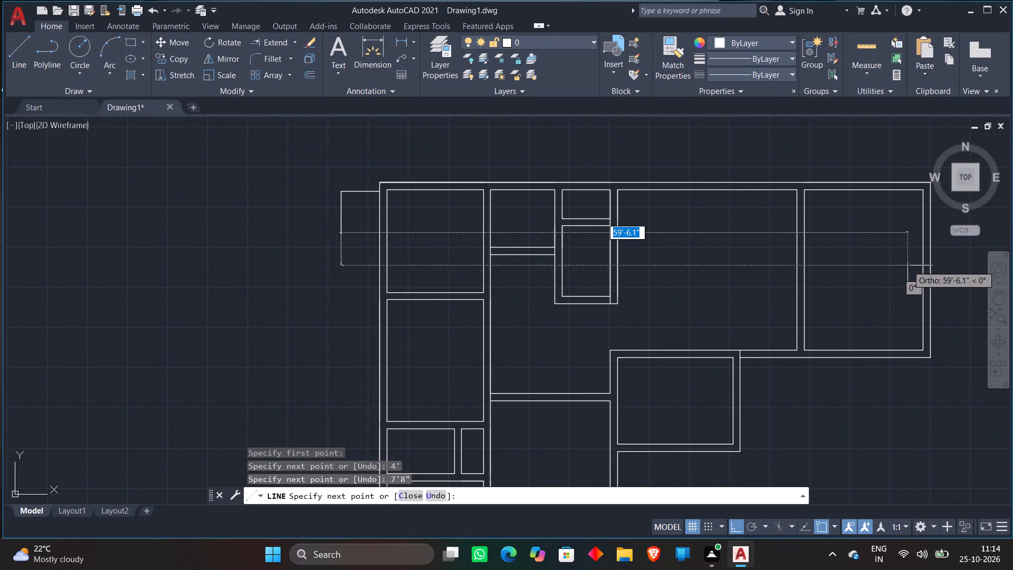
{"action": "key", "text": "4"}
{"action": "key", "text": "Return"}
{"action": "key", "text": "apostrophe"}
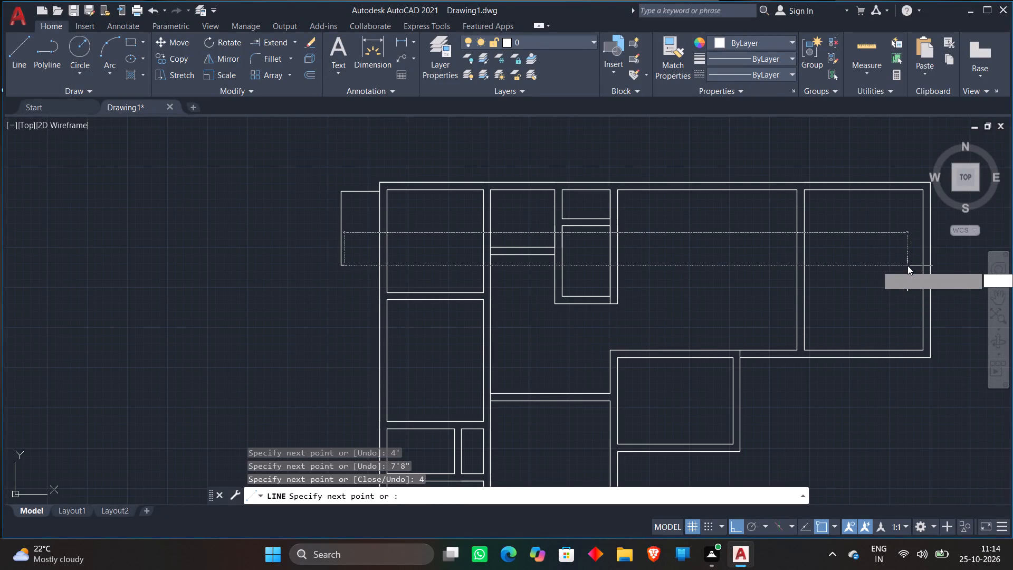
{"action": "key", "text": "BackSpace"}
{"action": "type", "text": "4'"}
{"action": "key", "text": "Return"}
{"action": "key", "text": "space"}
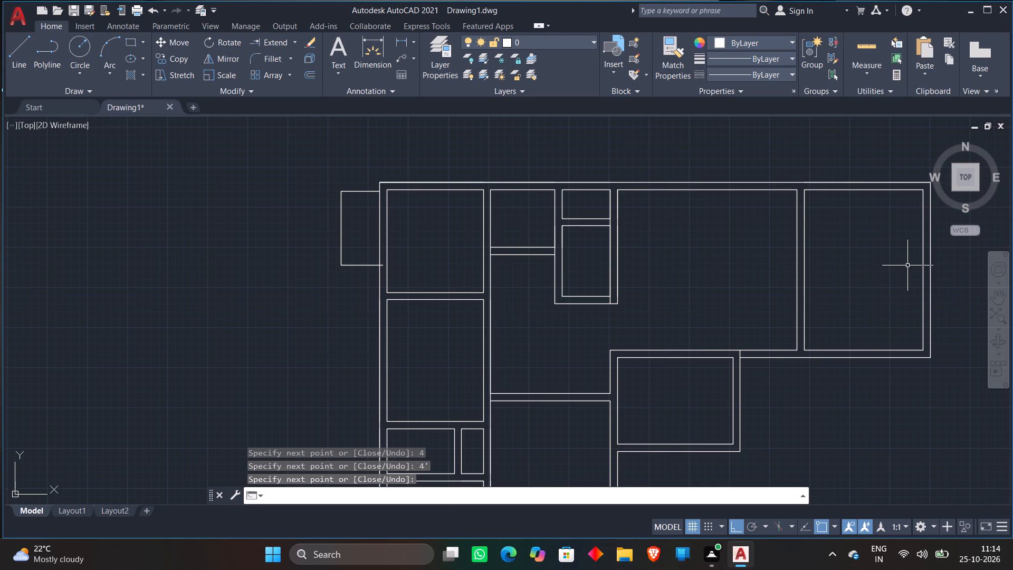
Trim the end of the new outline's south line that runs past the outer west wall line.
{"action": "scroll", "coordinate": [374, 269], "scroll_direction": "up", "scroll_amount": 4}
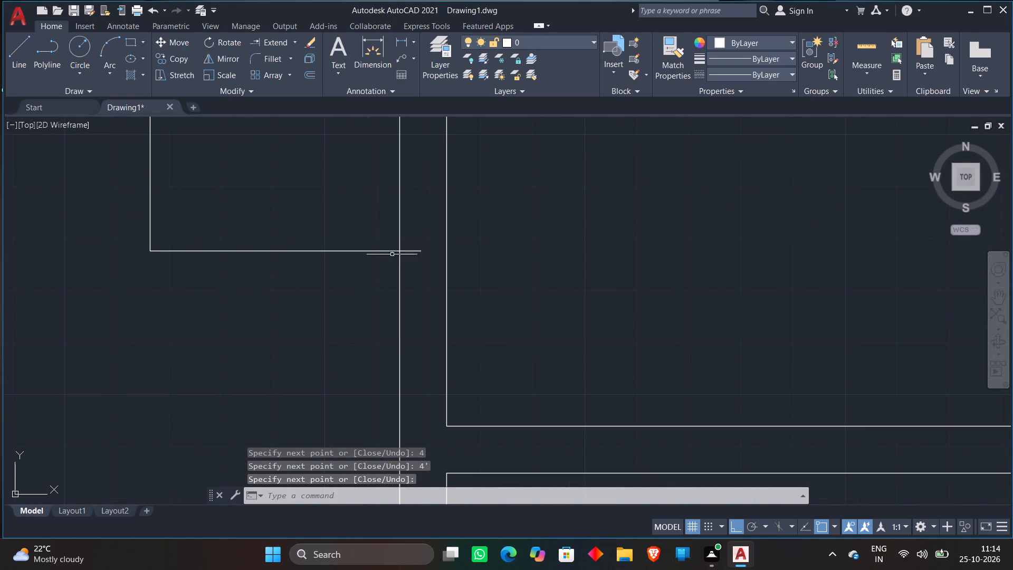
{"action": "left_click", "coordinate": [299, 45]}
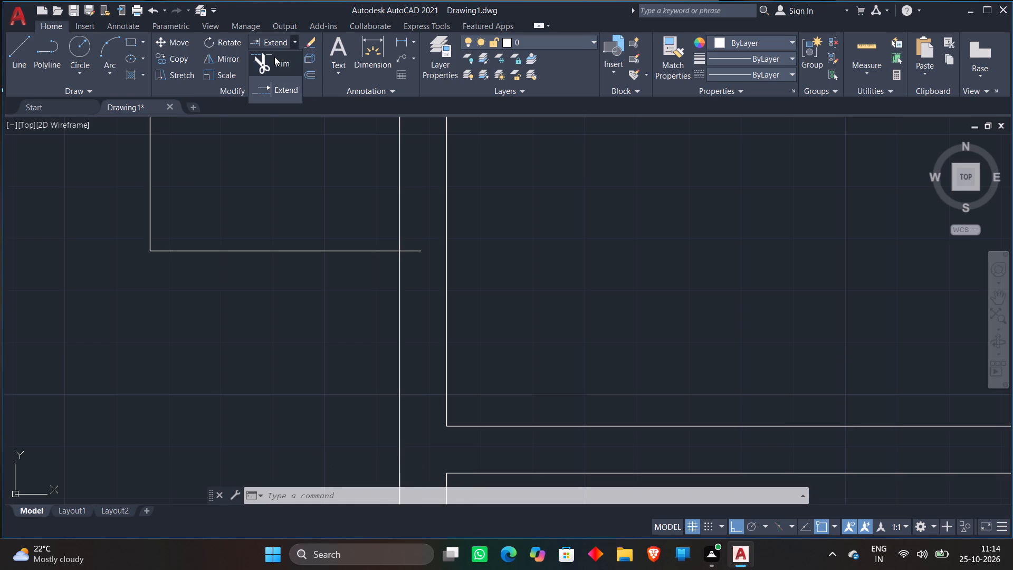
{"action": "left_click", "coordinate": [274, 56]}
{"action": "left_click_drag", "start_coordinate": [414, 240], "coordinate": [412, 249]}
{"action": "left_click", "coordinate": [409, 282]}
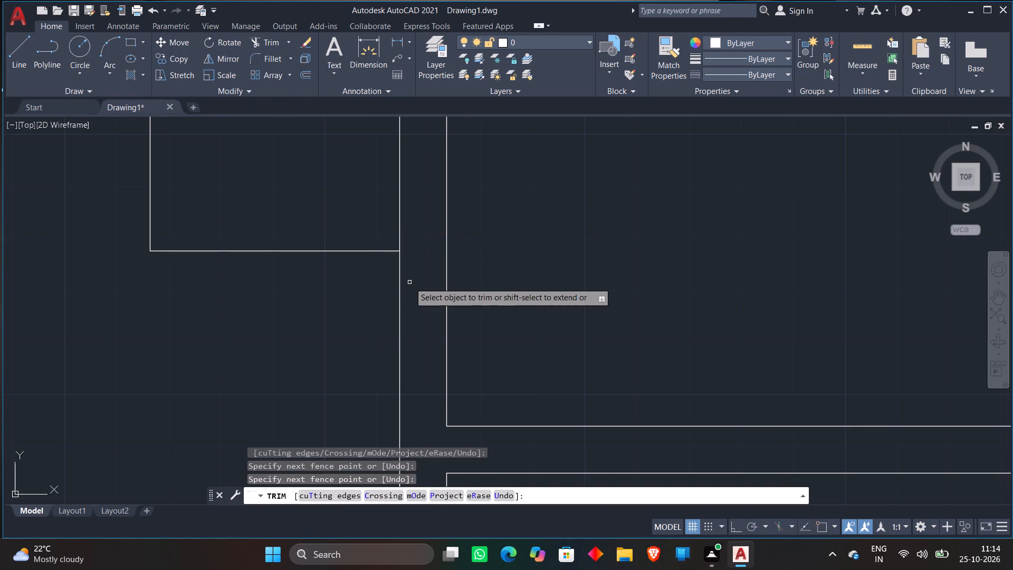
{"action": "key", "text": "space"}
Offset the northwest room's inner north and west wall lines 2' into the room.
{"action": "scroll", "coordinate": [414, 283], "scroll_direction": "down", "scroll_amount": 2}
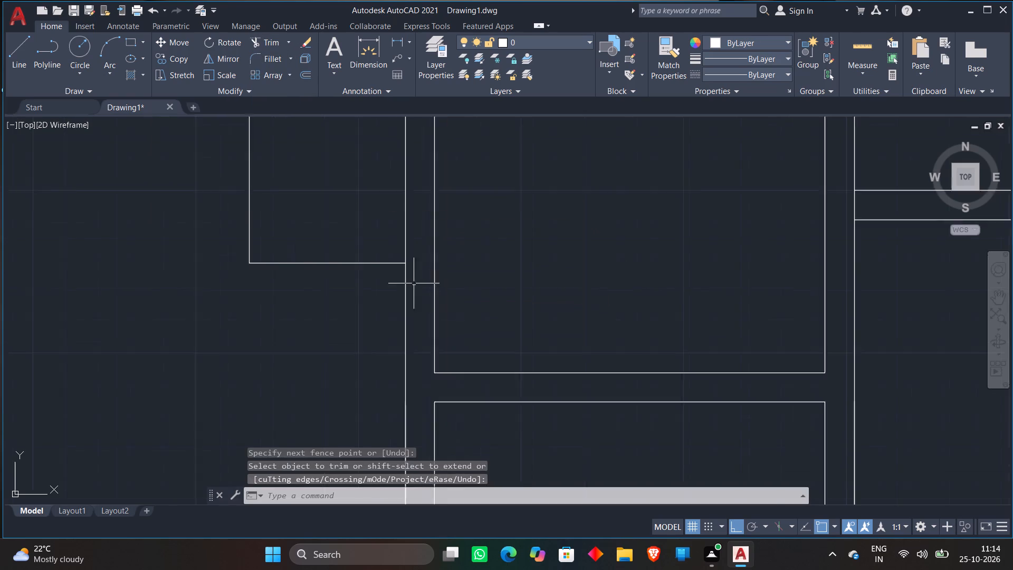
{"action": "scroll", "coordinate": [415, 285], "scroll_direction": "down", "scroll_amount": 2}
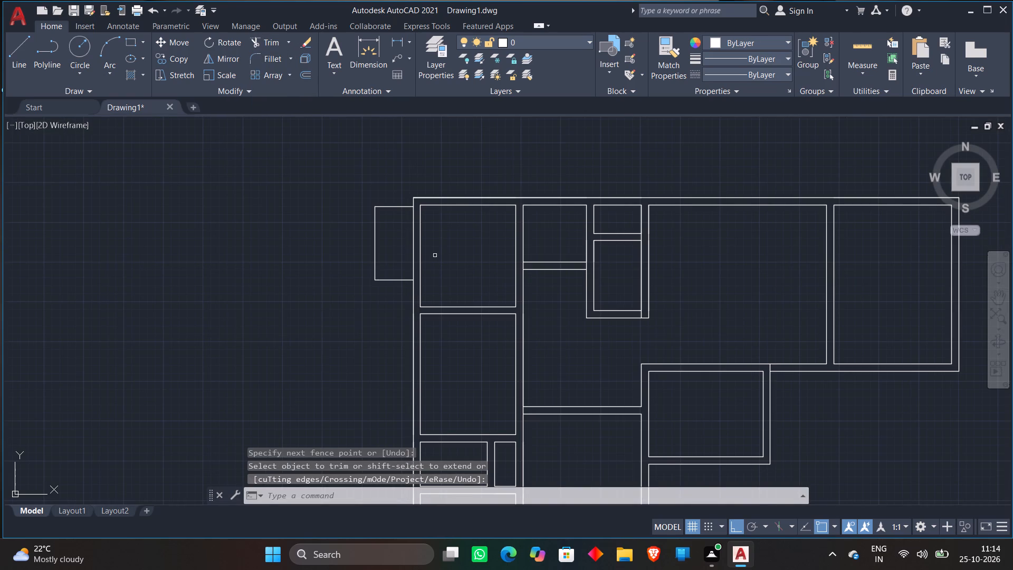
{"action": "scroll", "coordinate": [511, 230], "scroll_direction": "down", "scroll_amount": 1}
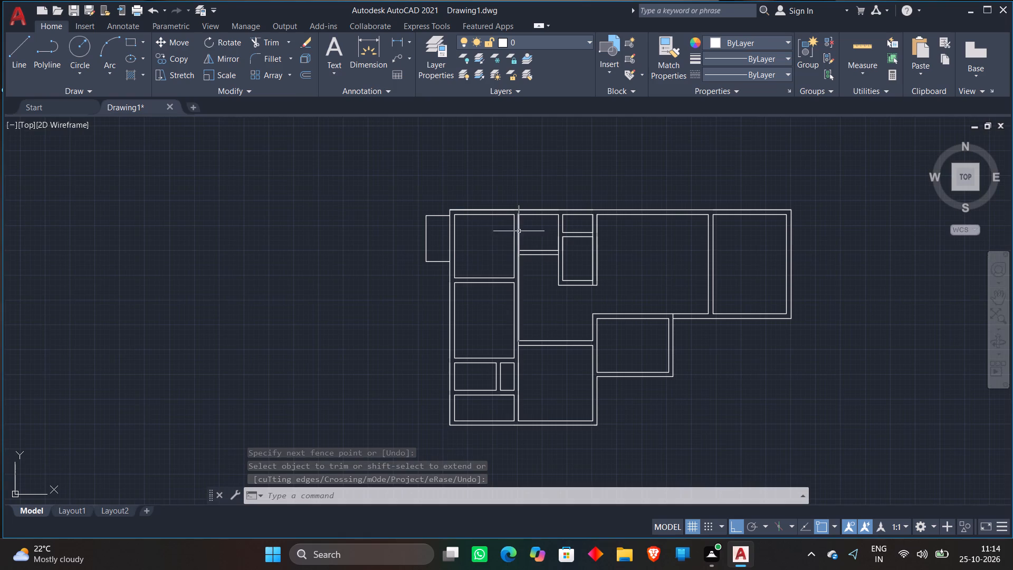
{"action": "scroll", "coordinate": [464, 218], "scroll_direction": "up", "scroll_amount": 4}
{"action": "scroll", "coordinate": [473, 204], "scroll_direction": "down", "scroll_amount": 1}
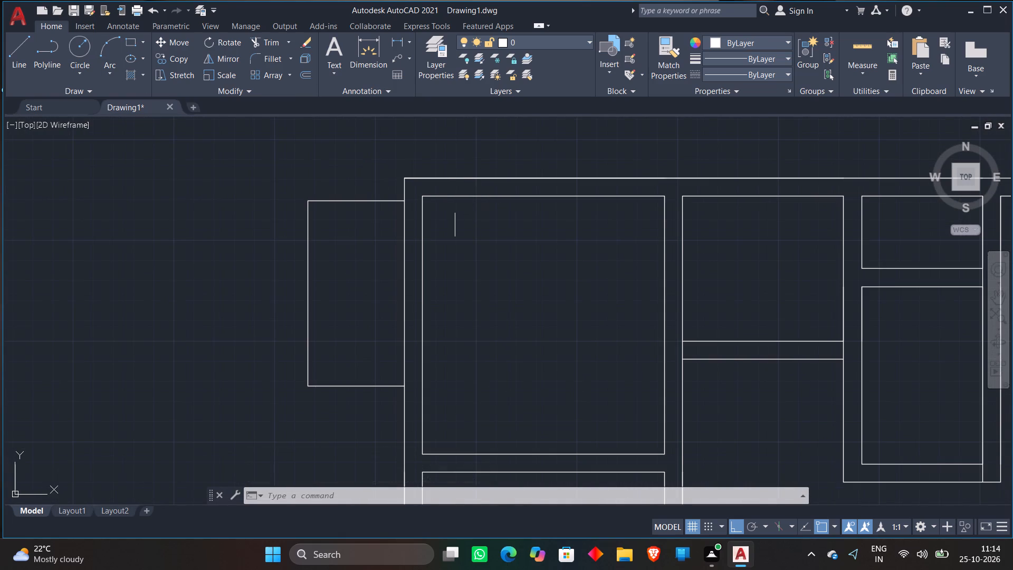
{"action": "middle_click_drag", "start_coordinate": [455, 211], "coordinate": [399, 149]}
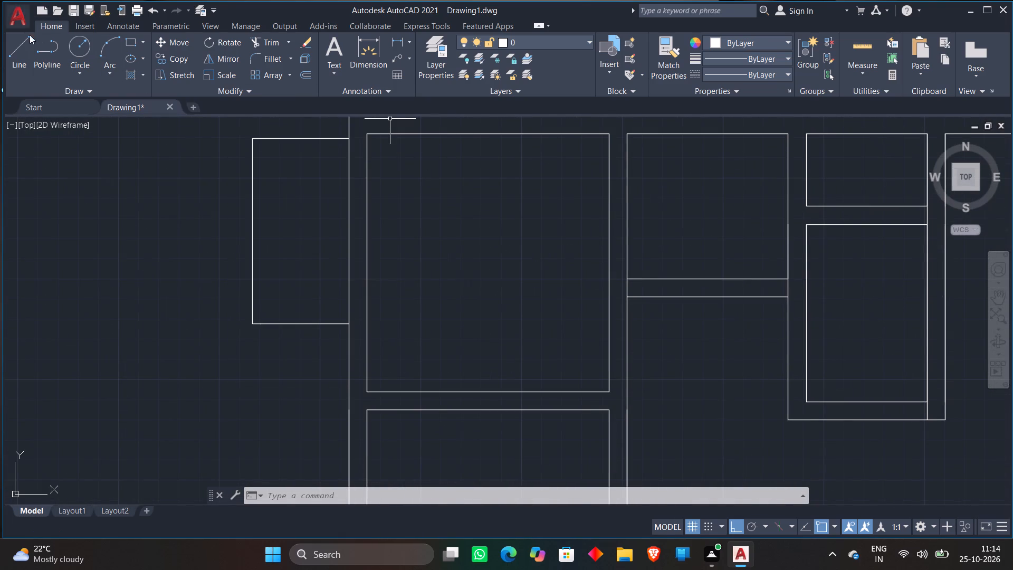
{"action": "left_click", "coordinate": [302, 75]}
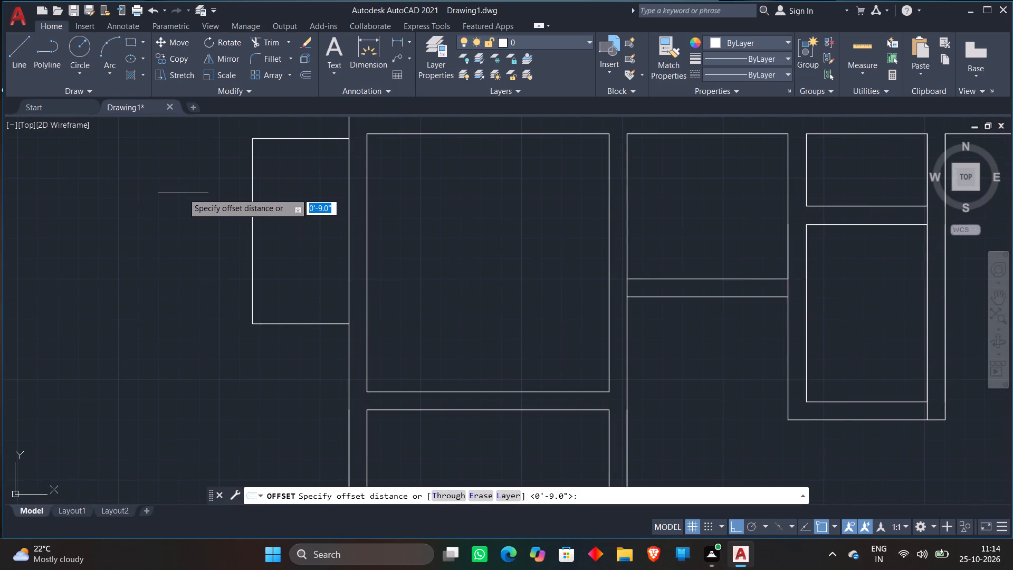
{"action": "type", "text": "2'"}
{"action": "key", "text": "Return"}
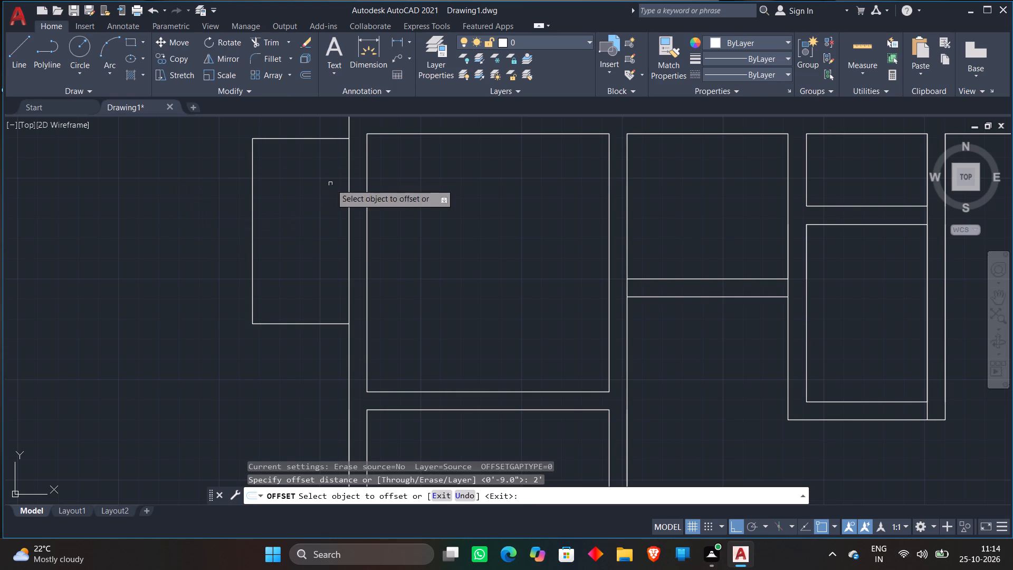
{"action": "left_click", "coordinate": [456, 132]}
{"action": "left_click", "coordinate": [451, 224]}
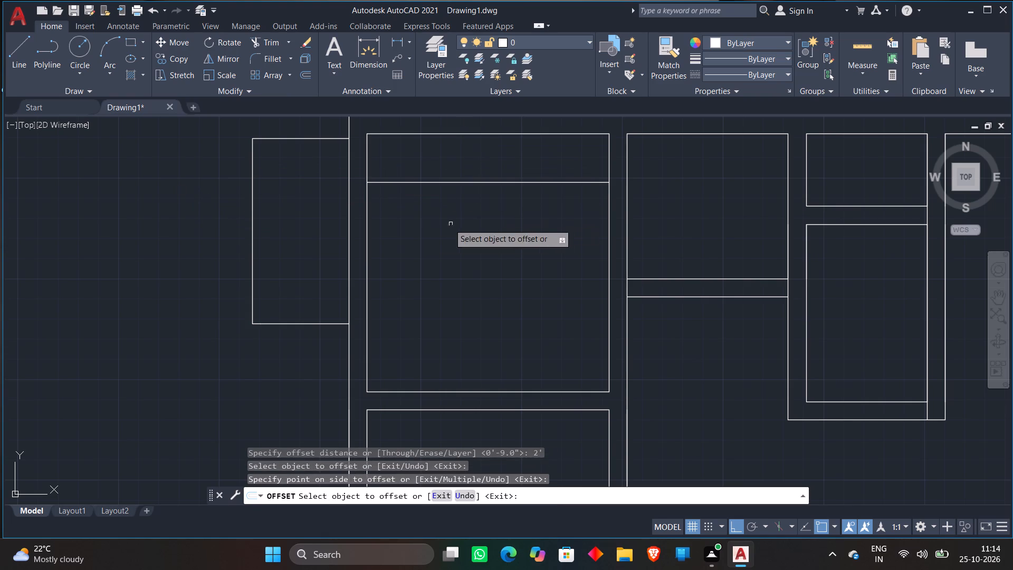
{"action": "left_click", "coordinate": [366, 266]}
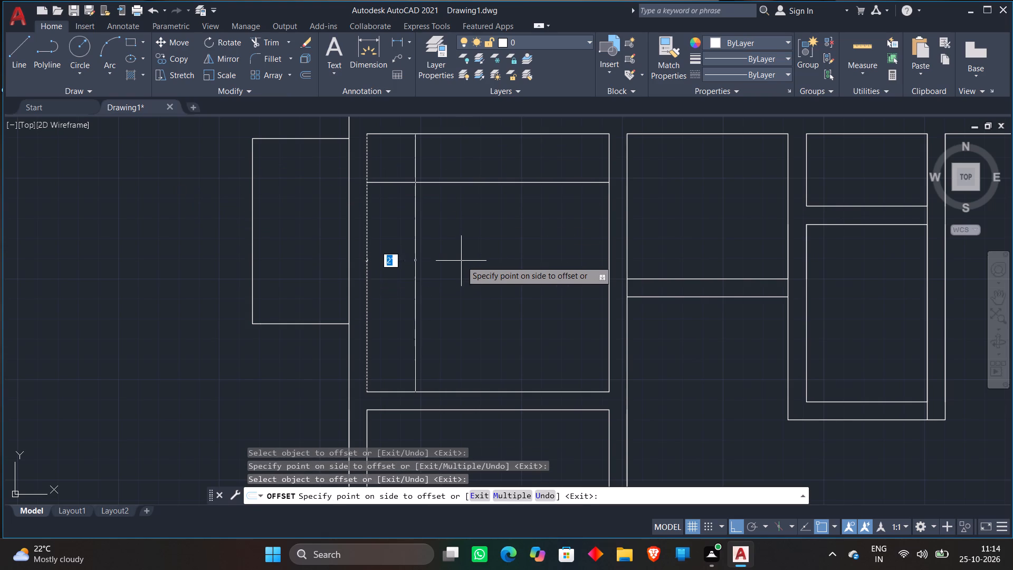
{"action": "left_click", "coordinate": [461, 261]}
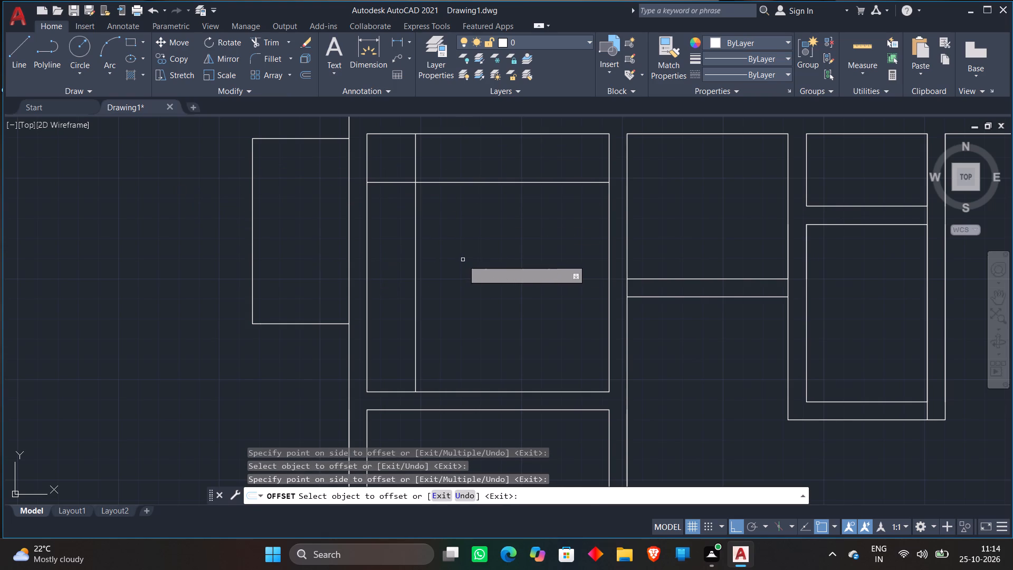
{"action": "key", "text": "space"}
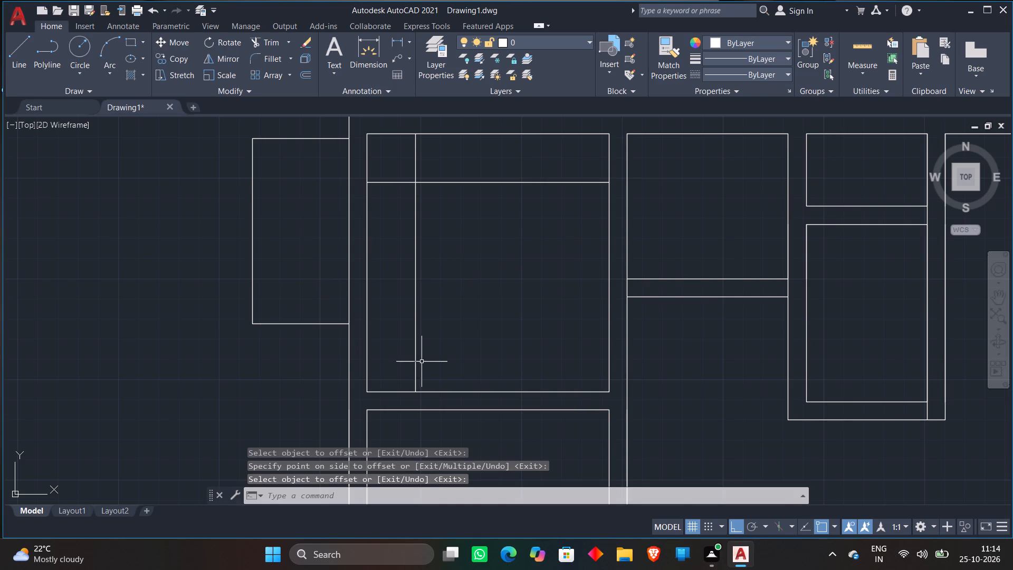
Offset the northwest room's inner south wall line 3" into the room.
{"action": "key", "text": "o"}
{"action": "key", "text": "Return"}
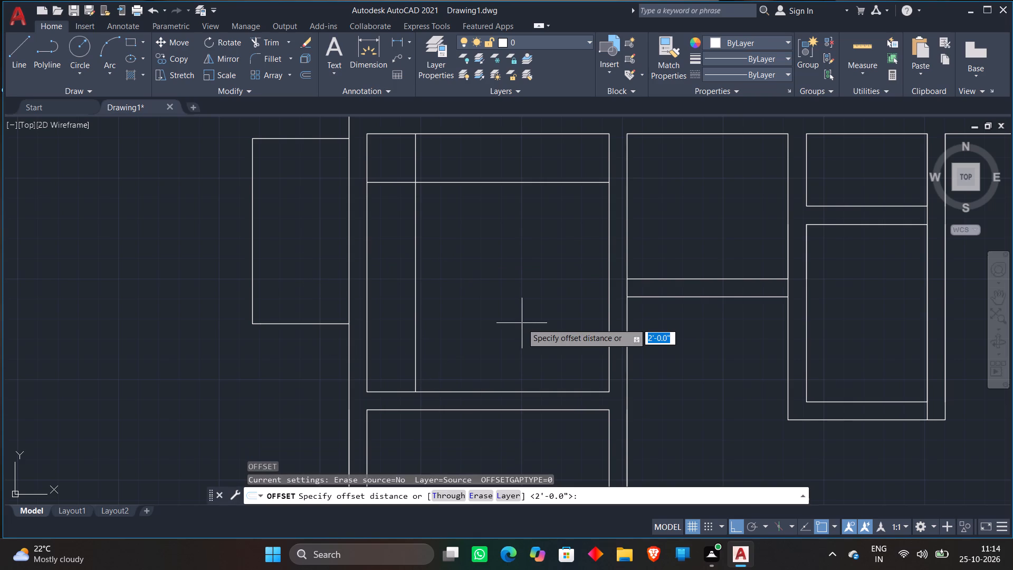
{"action": "key", "text": "3"}
{"action": "key", "text": "shift+quotedbl"}
{"action": "key", "text": "Return"}
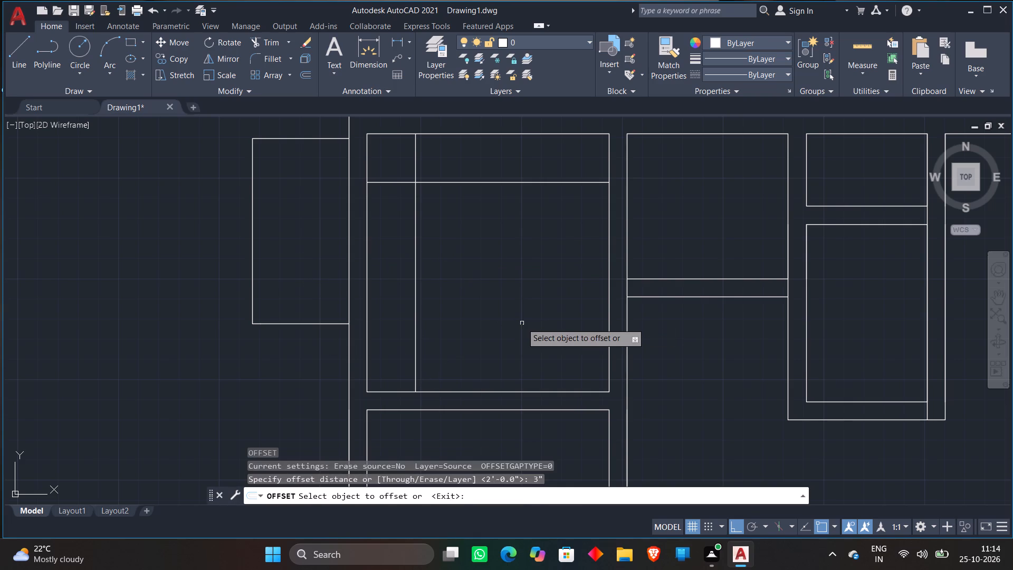
{"action": "left_click", "coordinate": [463, 392]}
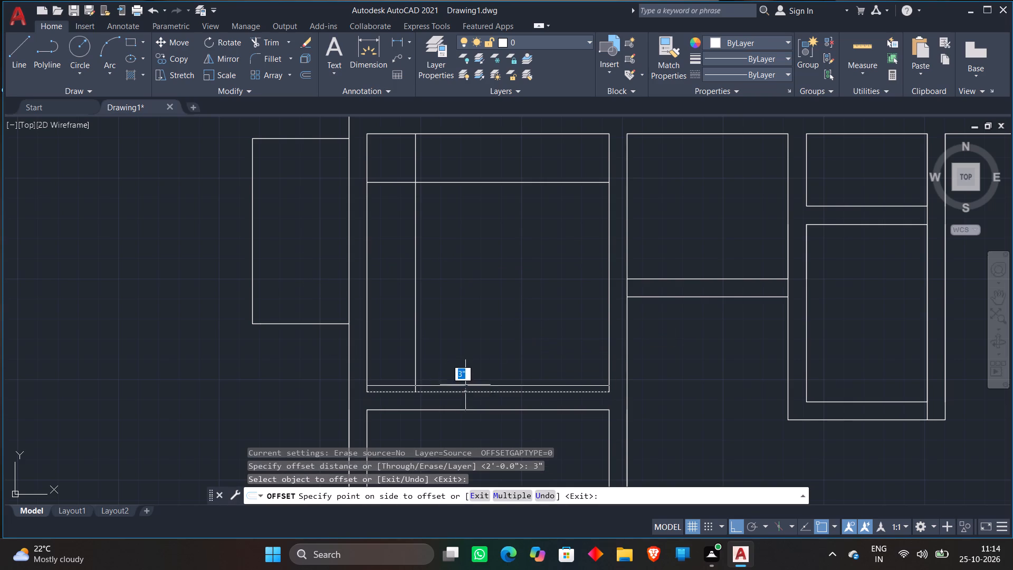
{"action": "left_click", "coordinate": [488, 340]}
{"action": "key", "text": "space"}
Extend the 3" offset line west across the wall to the outer west wall line.
{"action": "type", "text": "ex"}
{"action": "key", "text": "space"}
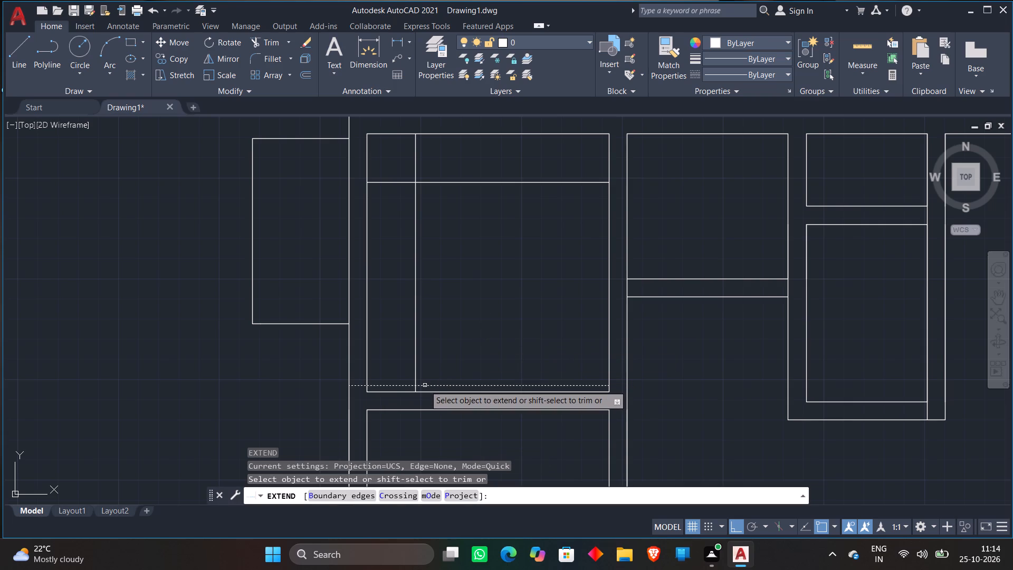
{"action": "left_click", "coordinate": [425, 386]}
{"action": "key", "text": "space"}
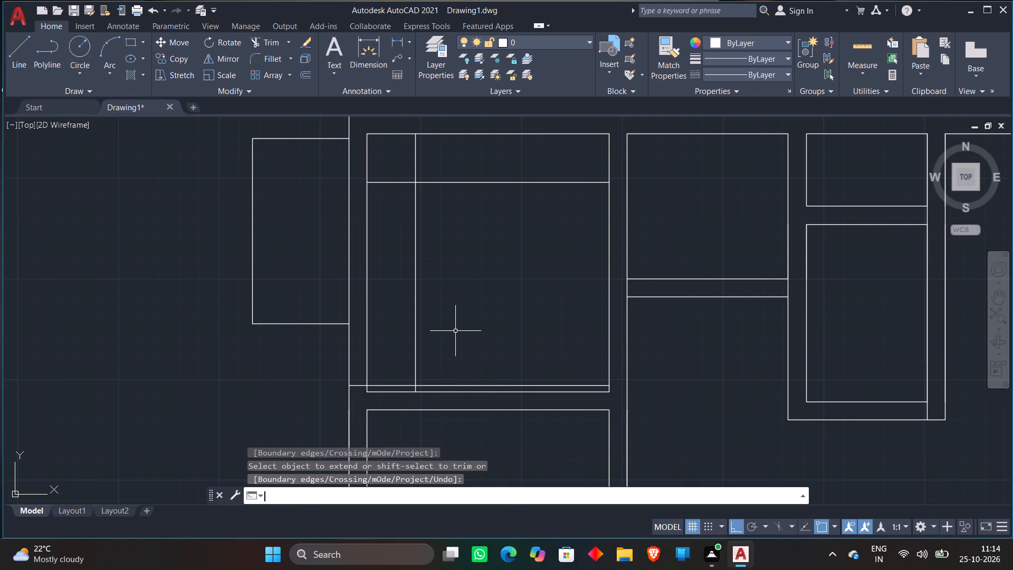
Offset the 3" line at the south of the northwest room 2' north into the room.
{"action": "key", "text": "o"}
{"action": "key", "text": "Return"}
{"action": "type", "text": "2'"}
{"action": "key", "text": "Return"}
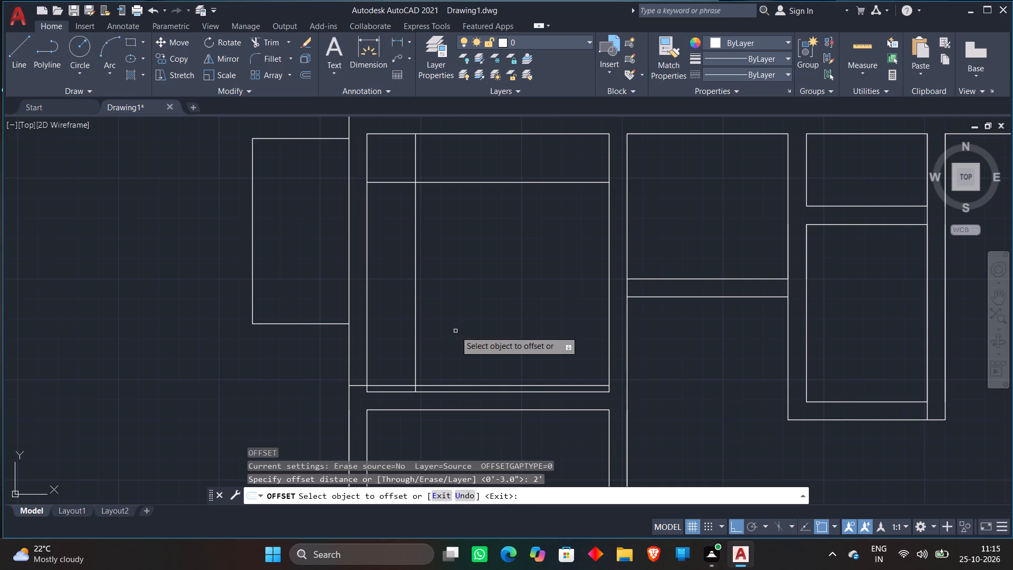
{"action": "left_click", "coordinate": [444, 384]}
{"action": "left_click", "coordinate": [452, 284]}
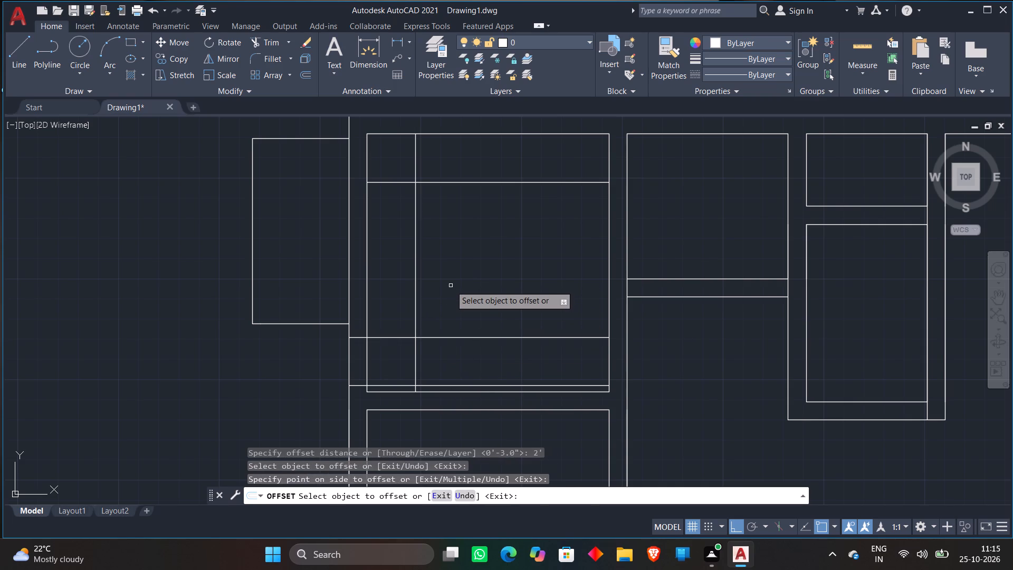
{"action": "key", "text": "Escape"}
Trim both south offset lines east of the vertical 2' offset line, and trim that line's end below the 3" line.
{"action": "type", "text": "tr"}
{"action": "key", "text": "space"}
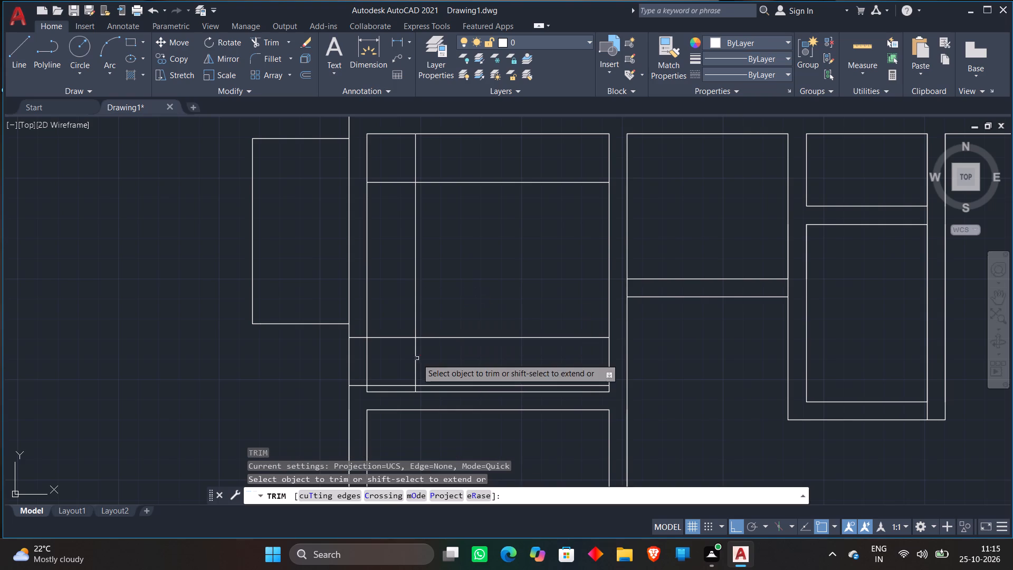
{"action": "scroll", "coordinate": [427, 376], "scroll_direction": "up", "scroll_amount": 2}
{"action": "left_click", "coordinate": [449, 258]}
{"action": "left_click", "coordinate": [454, 319]}
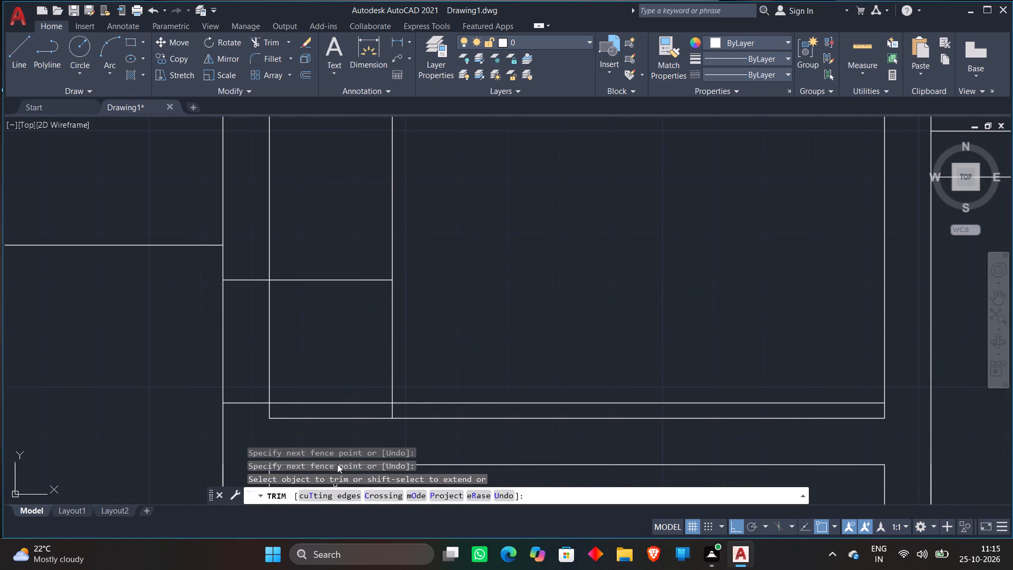
{"action": "scroll", "coordinate": [379, 429], "scroll_direction": "up", "scroll_amount": 2}
{"action": "left_click", "coordinate": [404, 391]}
{"action": "left_click", "coordinate": [532, 322]}
{"action": "scroll", "coordinate": [536, 317], "scroll_direction": "down", "scroll_amount": 5}
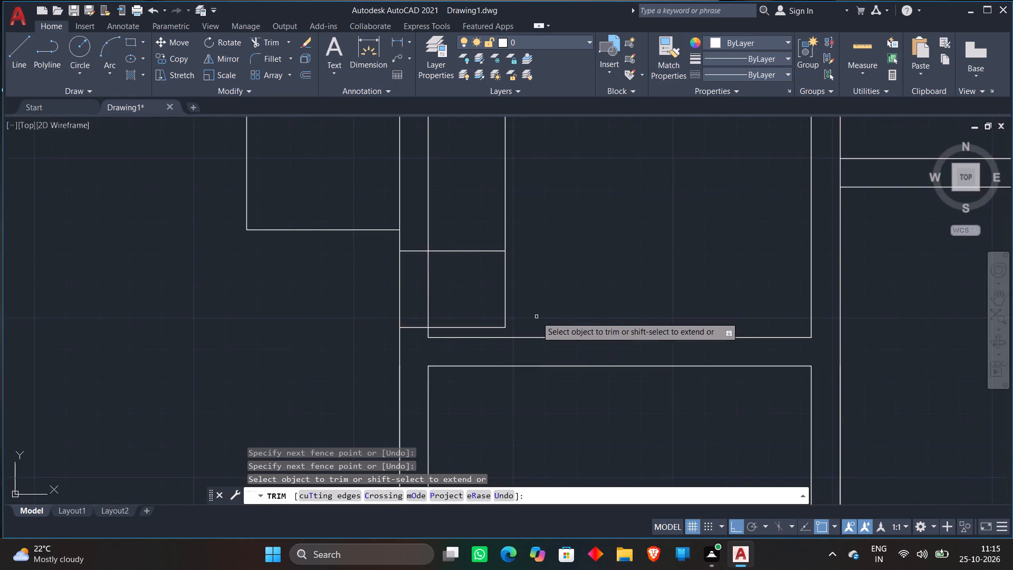
Trim the overlapping ends of the north and west 2' offset lines so they meet in a corner.
{"action": "scroll", "coordinate": [563, 274], "scroll_direction": "down", "scroll_amount": 5}
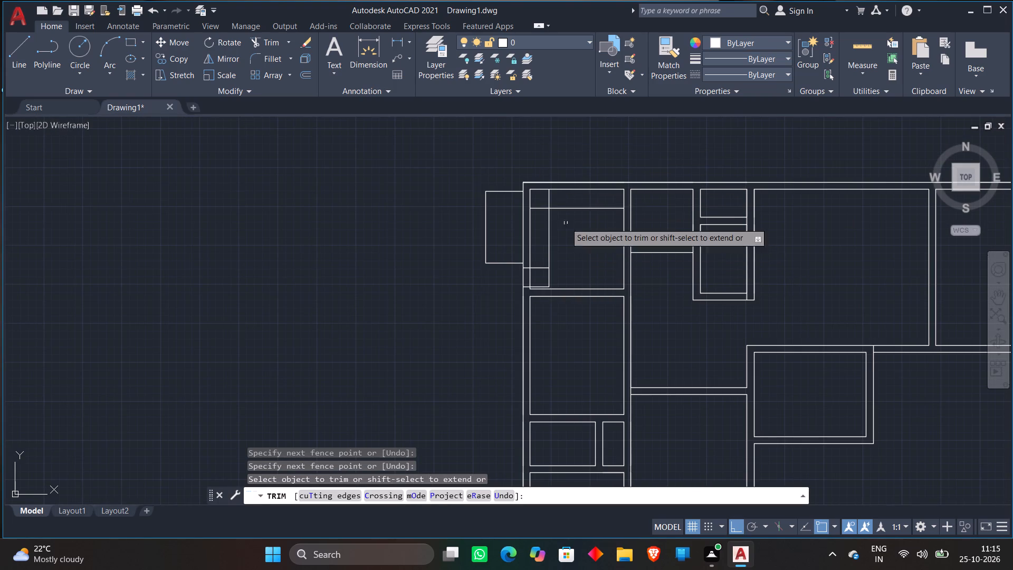
{"action": "scroll", "coordinate": [544, 183], "scroll_direction": "up", "scroll_amount": 3}
{"action": "left_click", "coordinate": [513, 290]}
{"action": "left_click", "coordinate": [592, 230]}
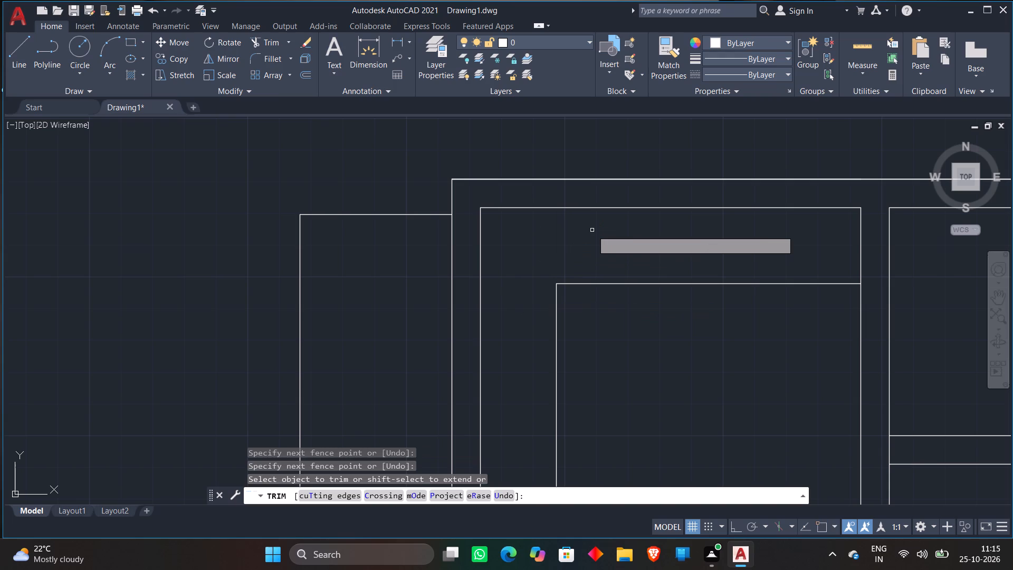
{"action": "type", "text": "b"}
{"action": "key", "text": "space"}
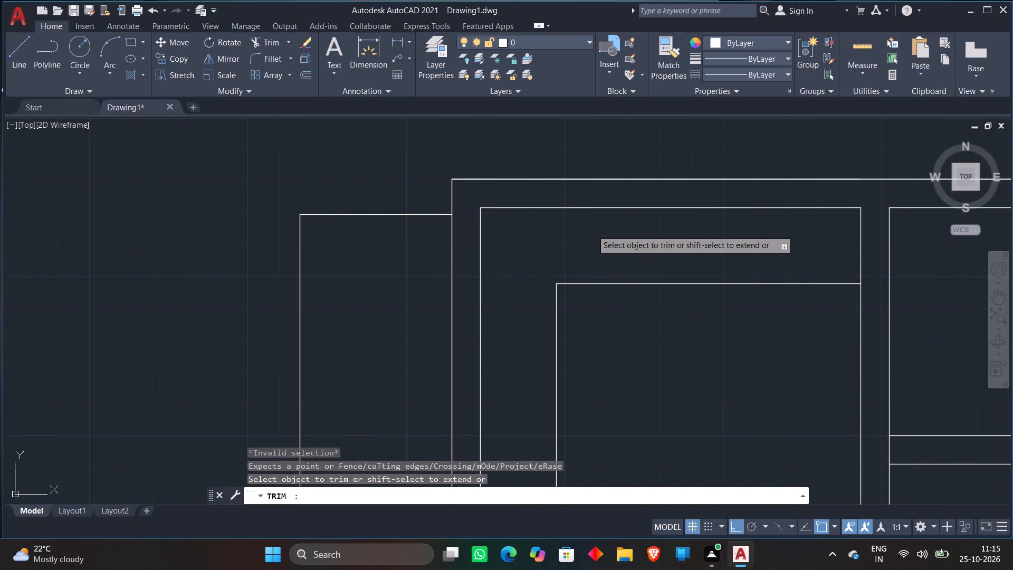
{"action": "key", "text": "Escape"}
Draw a quarter-circle door swing with a Start, End, Direction arc from the opening's north jamb at the inner west wall to the 3" line's east end.
{"action": "scroll", "coordinate": [592, 230], "scroll_direction": "down", "scroll_amount": 4}
{"action": "middle_click_drag", "start_coordinate": [614, 274], "coordinate": [494, 270]}
{"action": "scroll", "coordinate": [495, 267], "scroll_direction": "up", "scroll_amount": 2}
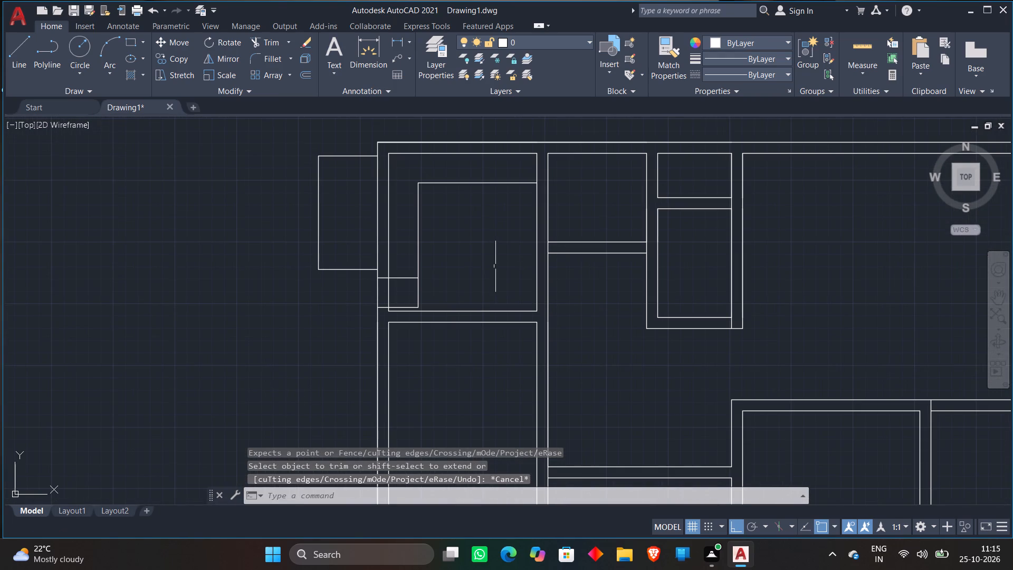
{"action": "left_click", "coordinate": [115, 65]}
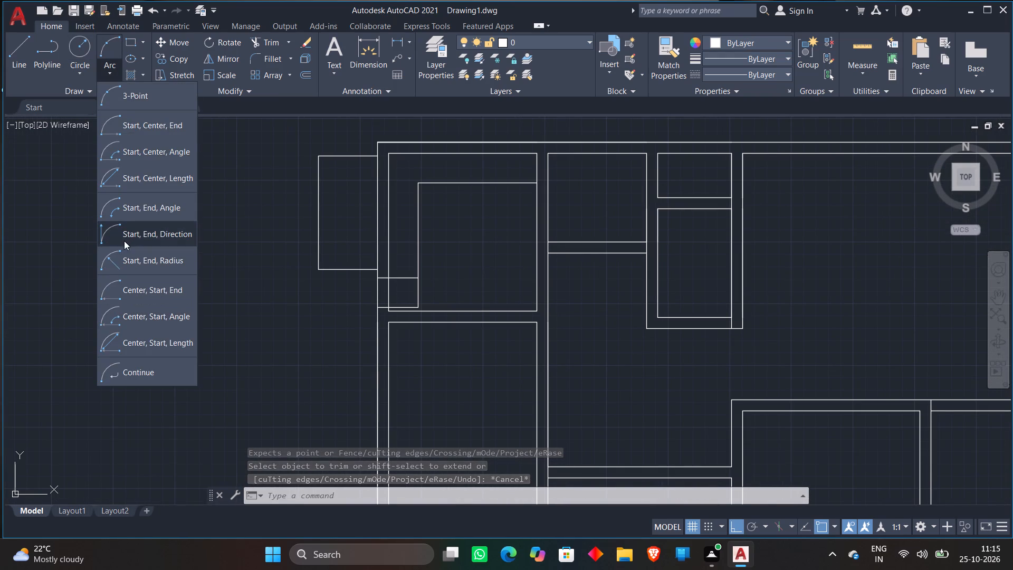
{"action": "left_click", "coordinate": [125, 237]}
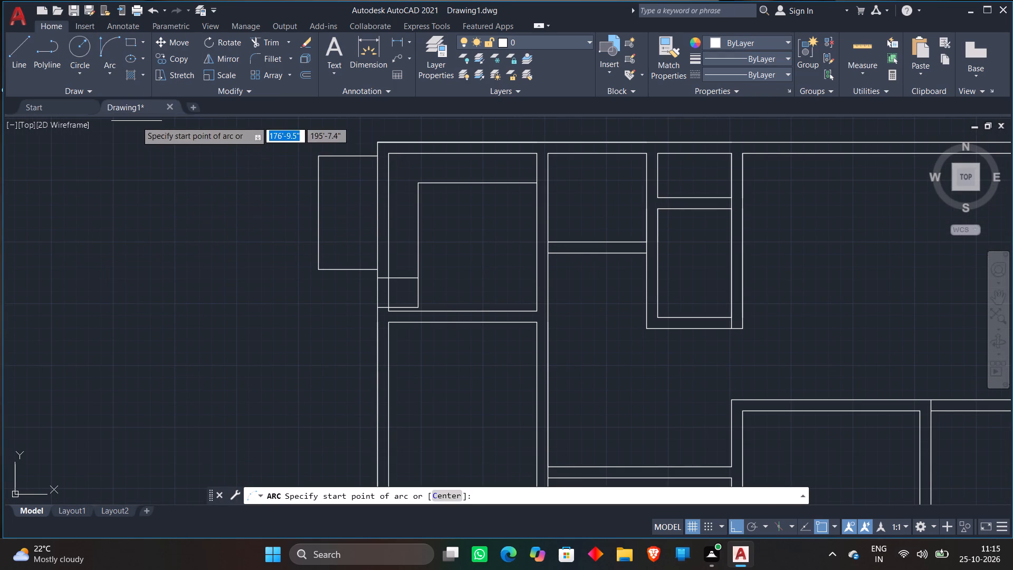
{"action": "left_click", "coordinate": [111, 47]}
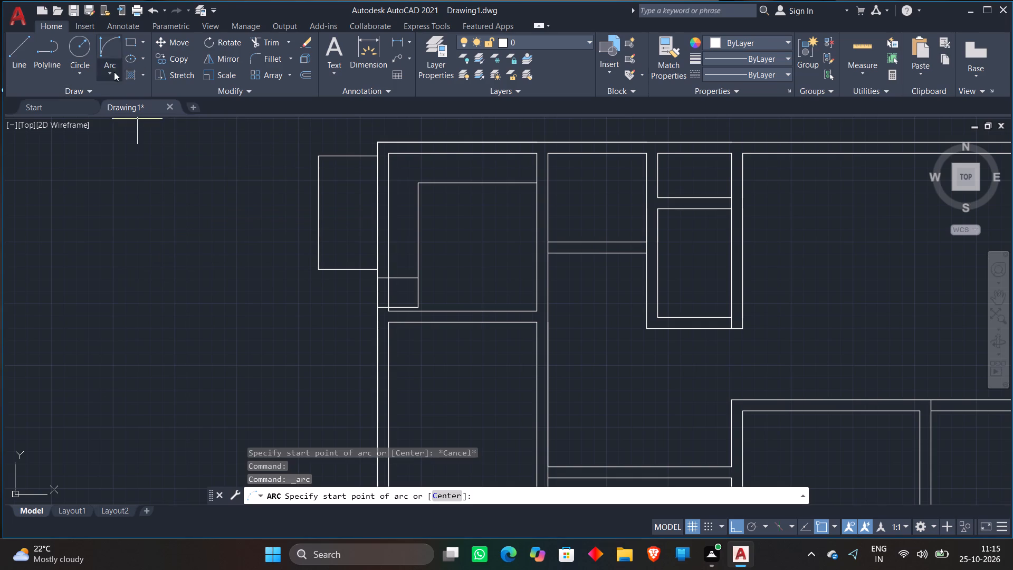
{"action": "scroll", "coordinate": [396, 288], "scroll_direction": "up", "scroll_amount": 3}
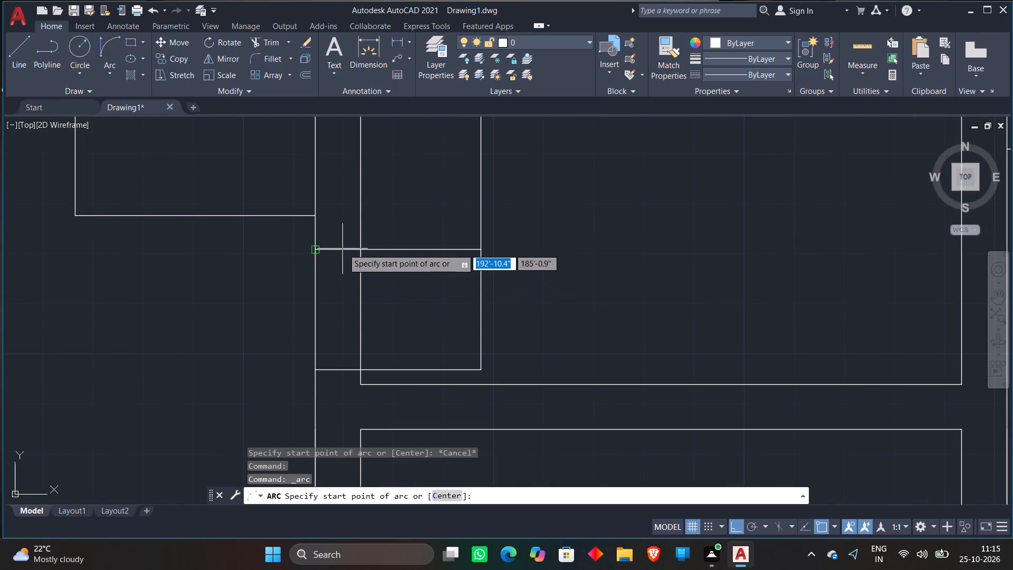
{"action": "left_click", "coordinate": [360, 249]}
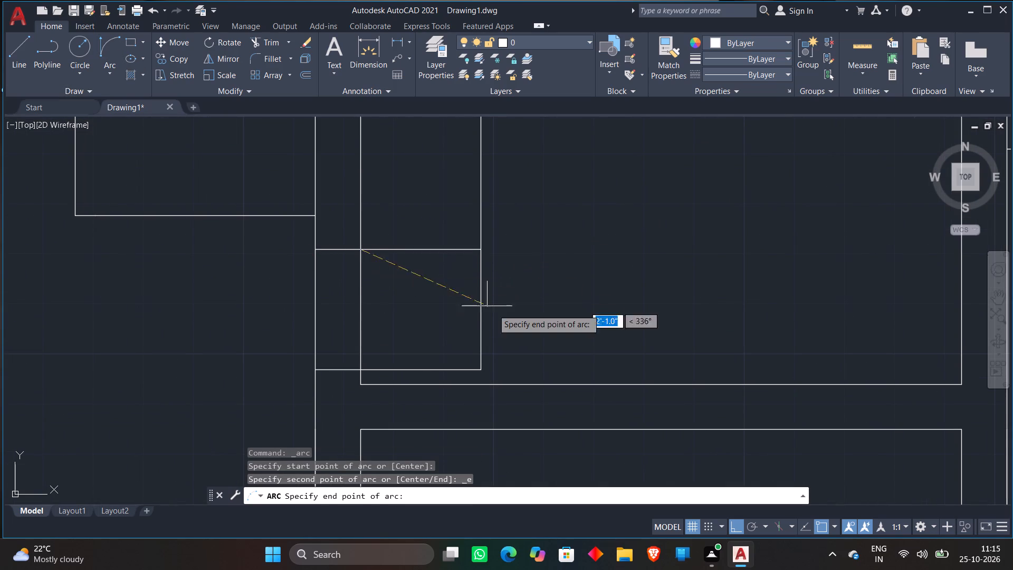
{"action": "left_click", "coordinate": [482, 370]}
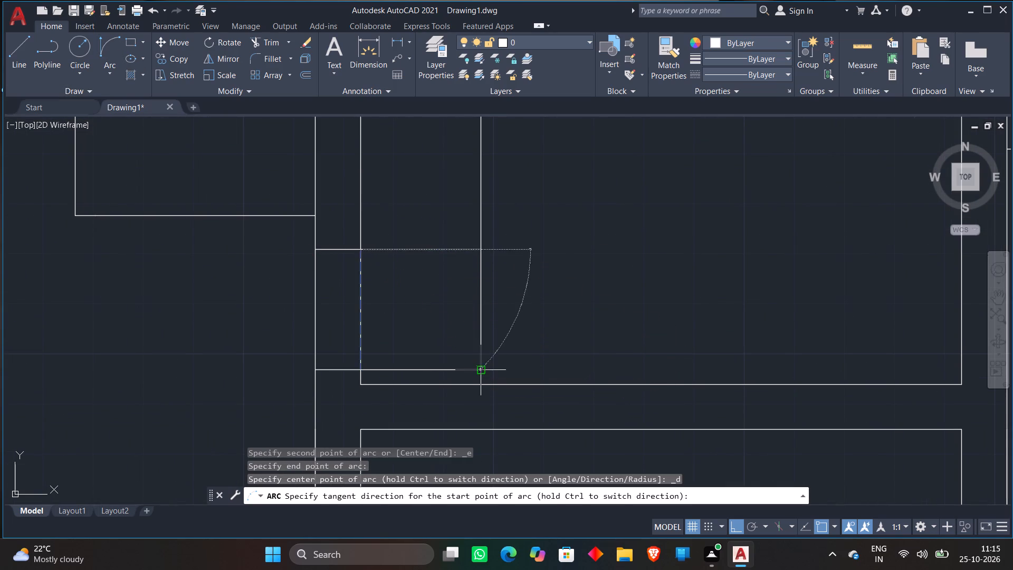
{"action": "left_click", "coordinate": [537, 273]}
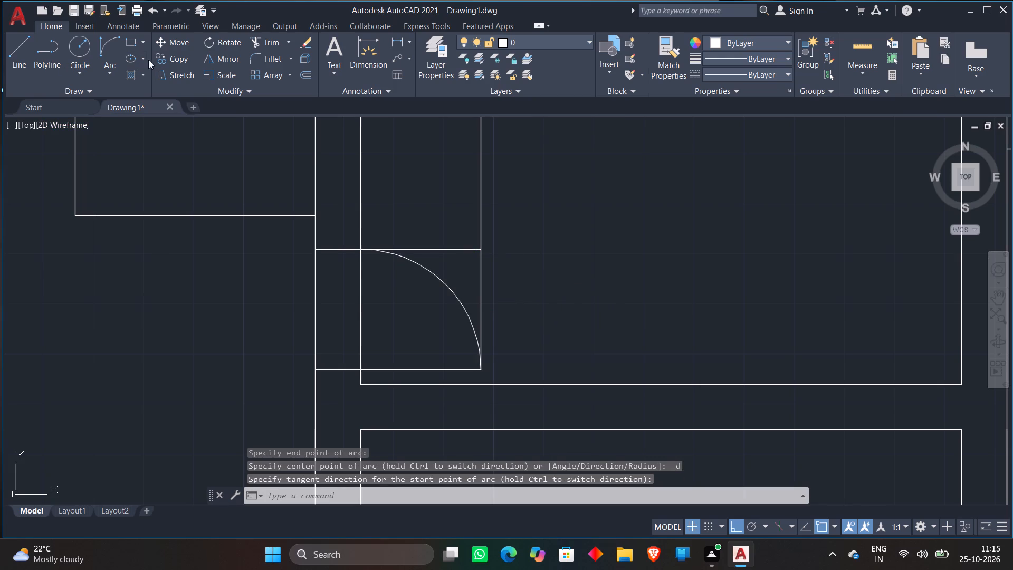
Trim the vertical offset line beside the door swing and both west wall lines across the door opening.
{"action": "left_click", "coordinate": [274, 43]}
{"action": "left_click", "coordinate": [463, 282]}
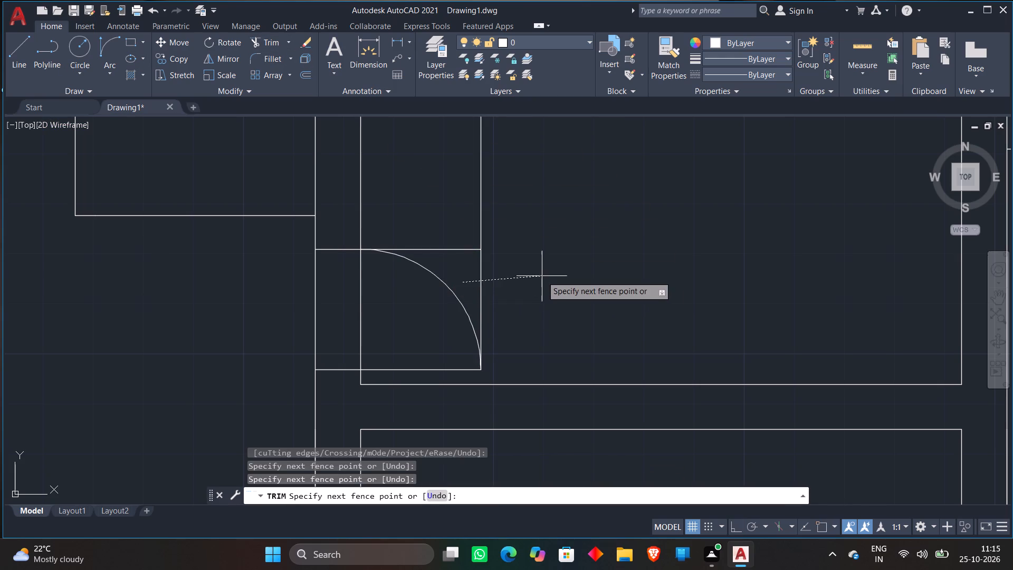
{"action": "left_click", "coordinate": [542, 276]}
{"action": "left_click", "coordinate": [378, 300]}
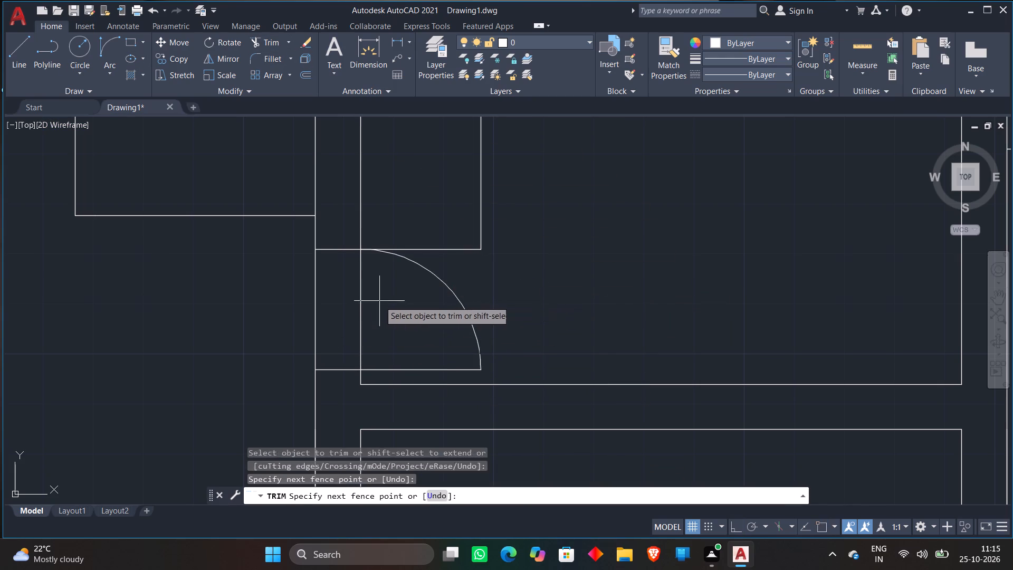
{"action": "left_click", "coordinate": [250, 279]}
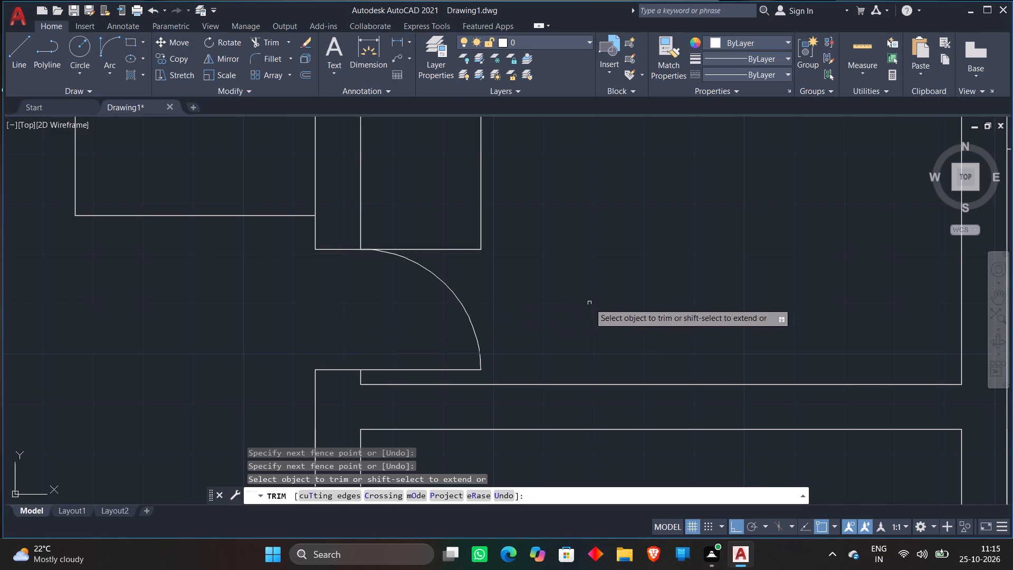
{"action": "key", "text": "space"}
Offset the inner west wall line of the room east of the northwest room 3" into that room.
{"action": "scroll", "coordinate": [589, 302], "scroll_direction": "down", "scroll_amount": 1}
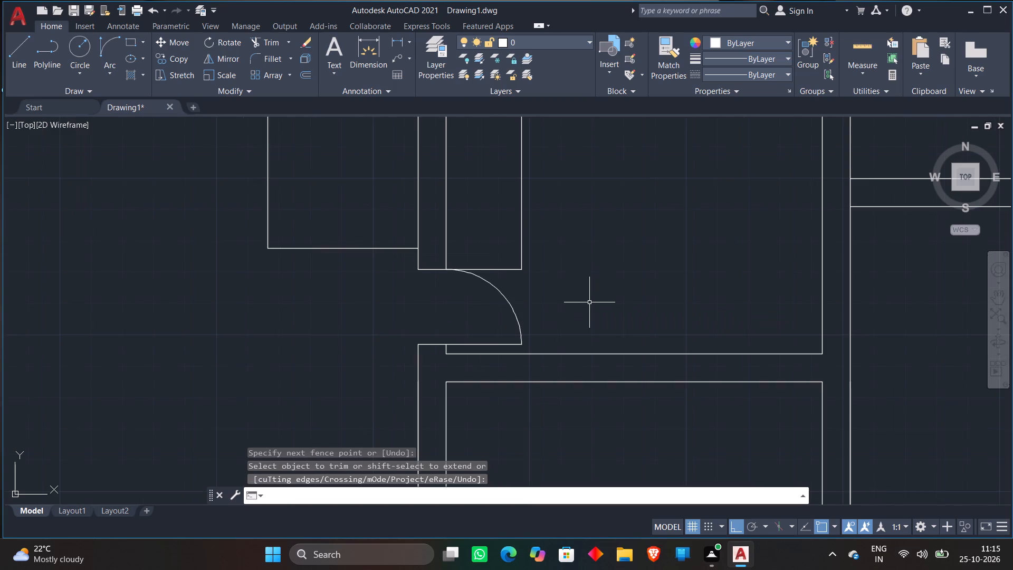
{"action": "scroll", "coordinate": [589, 302], "scroll_direction": "down", "scroll_amount": 2}
{"action": "middle_click_drag", "start_coordinate": [607, 268], "coordinate": [533, 270]}
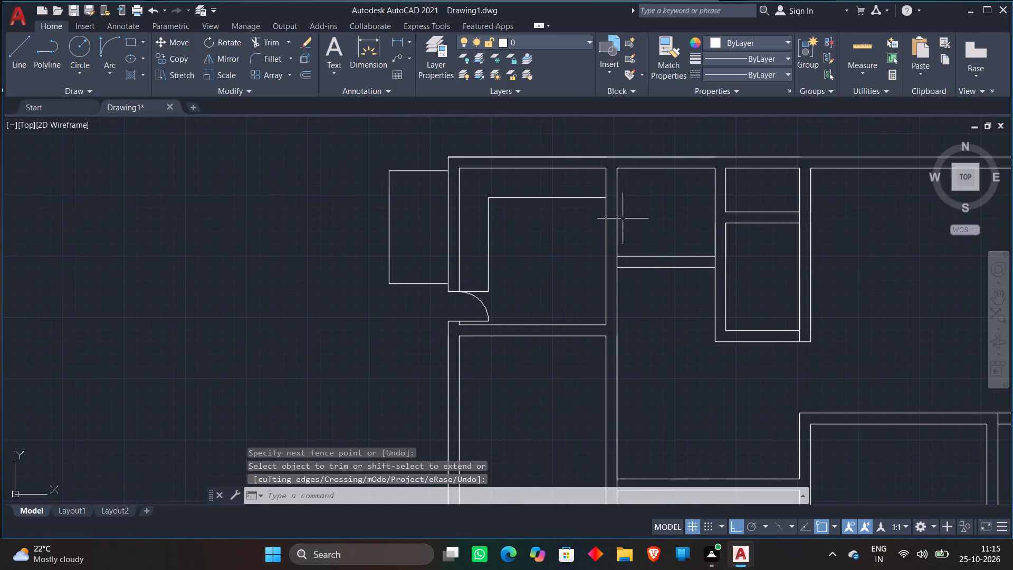
{"action": "middle_click_drag", "start_coordinate": [665, 208], "coordinate": [561, 224]}
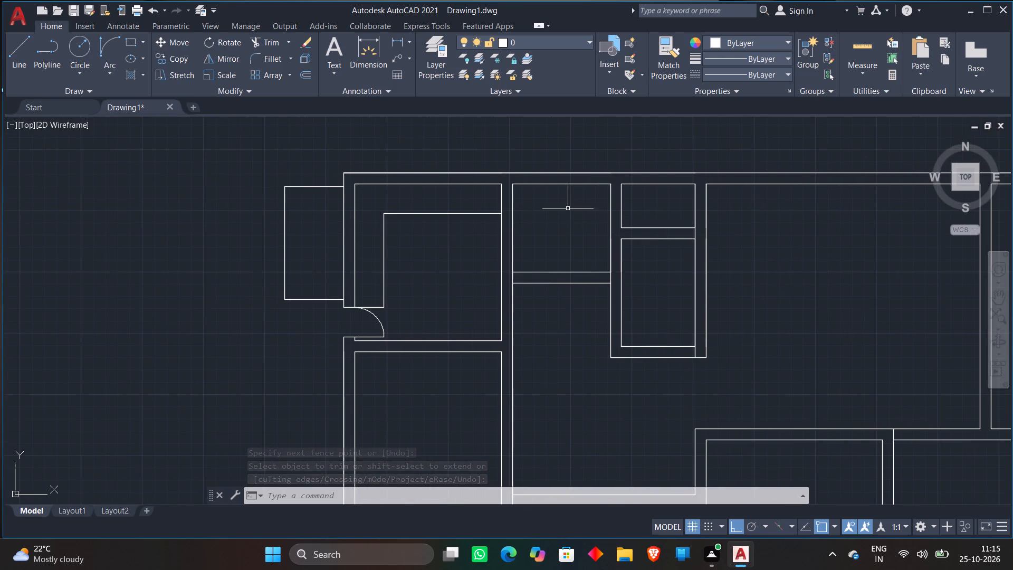
{"action": "scroll", "coordinate": [568, 208], "scroll_direction": "up", "scroll_amount": 1}
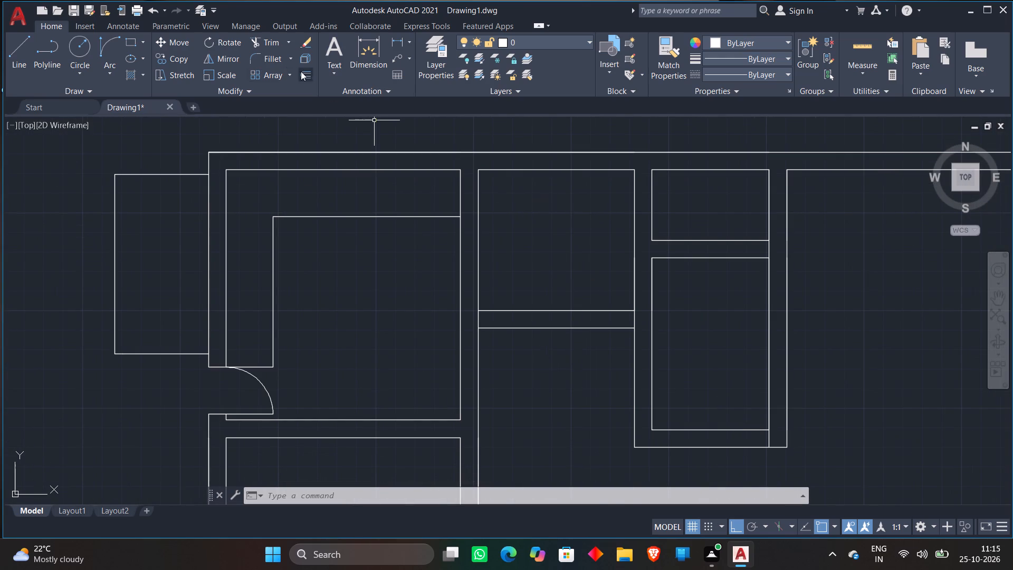
{"action": "left_click", "coordinate": [304, 75]}
{"action": "type", "text": "3\""}
{"action": "key", "text": "Return"}
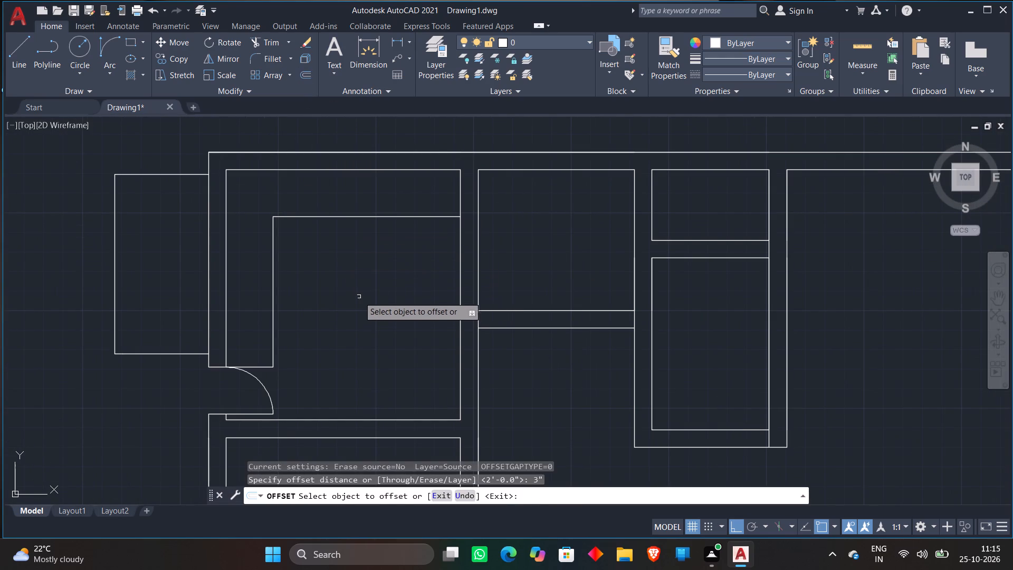
{"action": "left_click", "coordinate": [479, 301]}
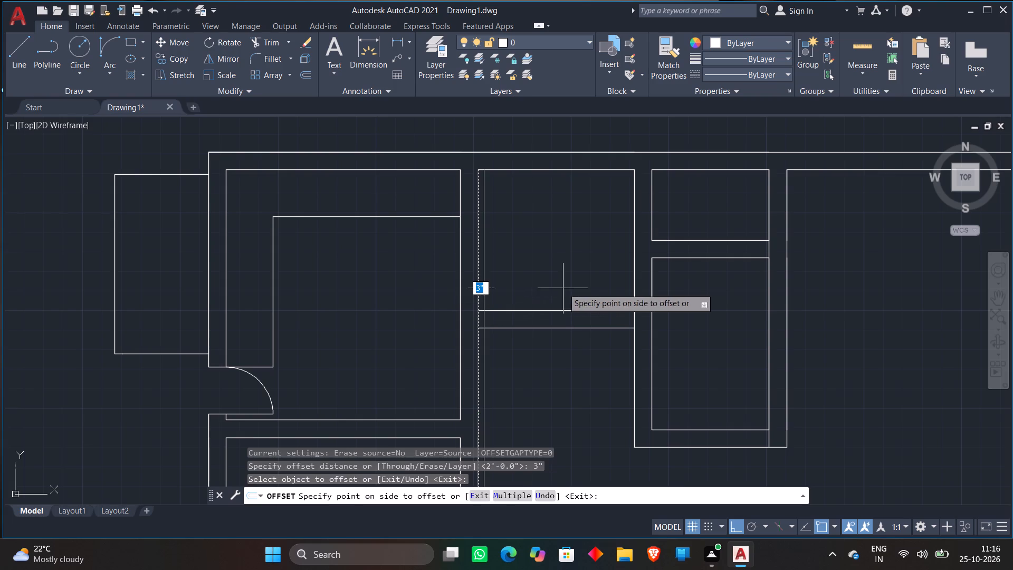
{"action": "left_click", "coordinate": [563, 288]}
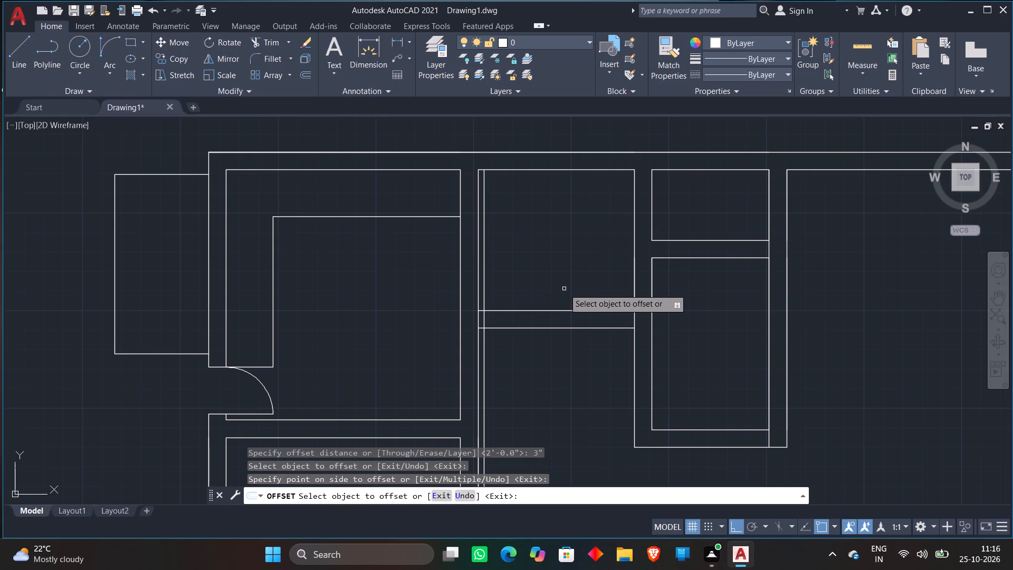
{"action": "key", "text": "space"}
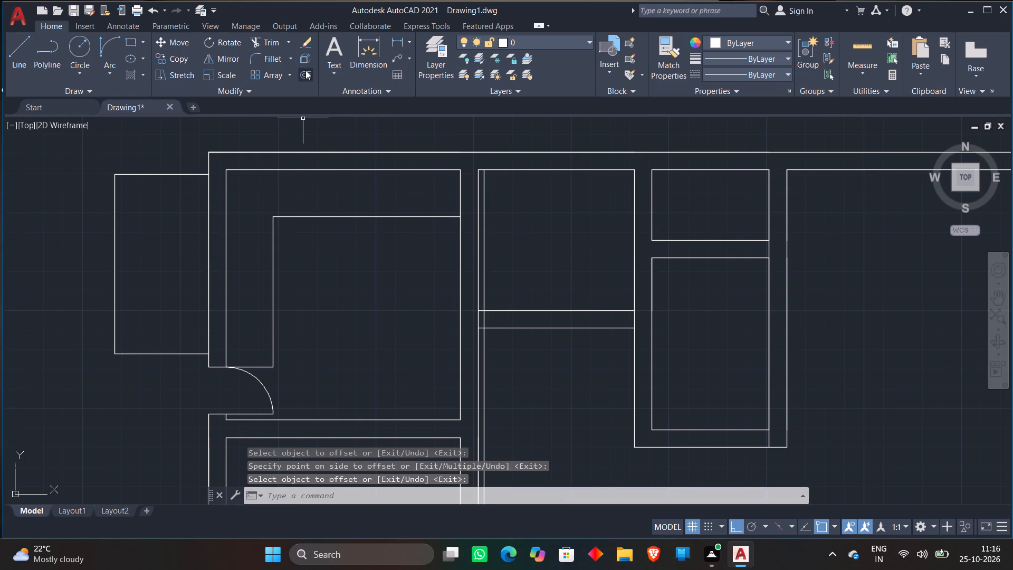
Offset the new 3" line 1'8" east and the room's inner south wall line 1'8" north.
{"action": "left_click", "coordinate": [305, 70]}
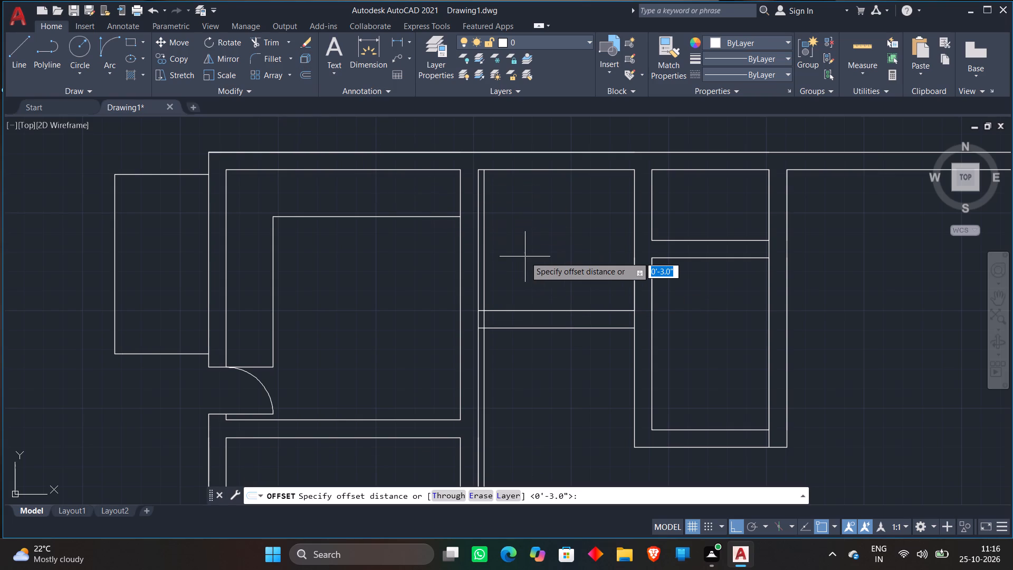
{"action": "type", "text": "1'8"}
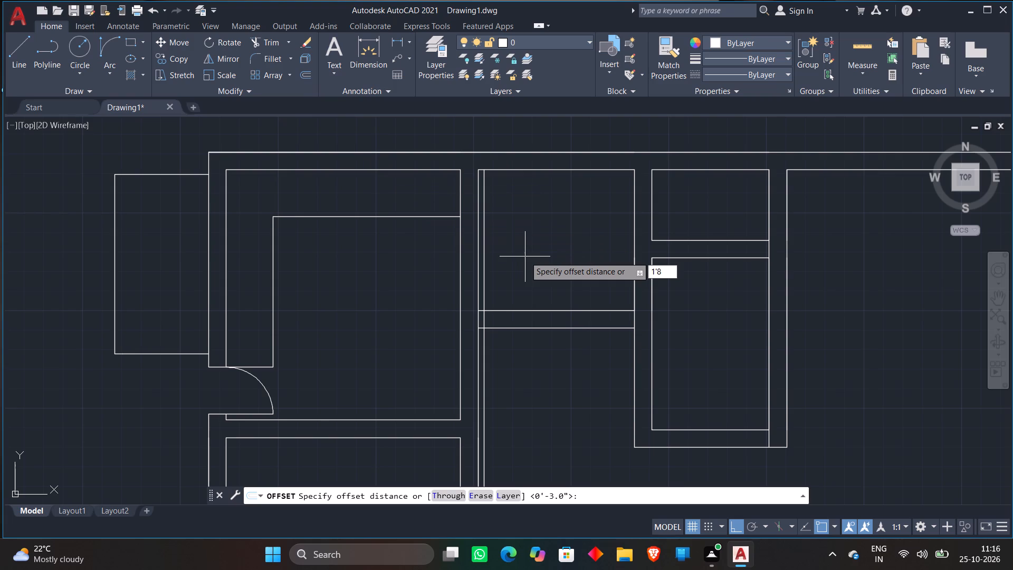
{"action": "key", "text": "shift+quotedbl"}
{"action": "key", "text": "Return"}
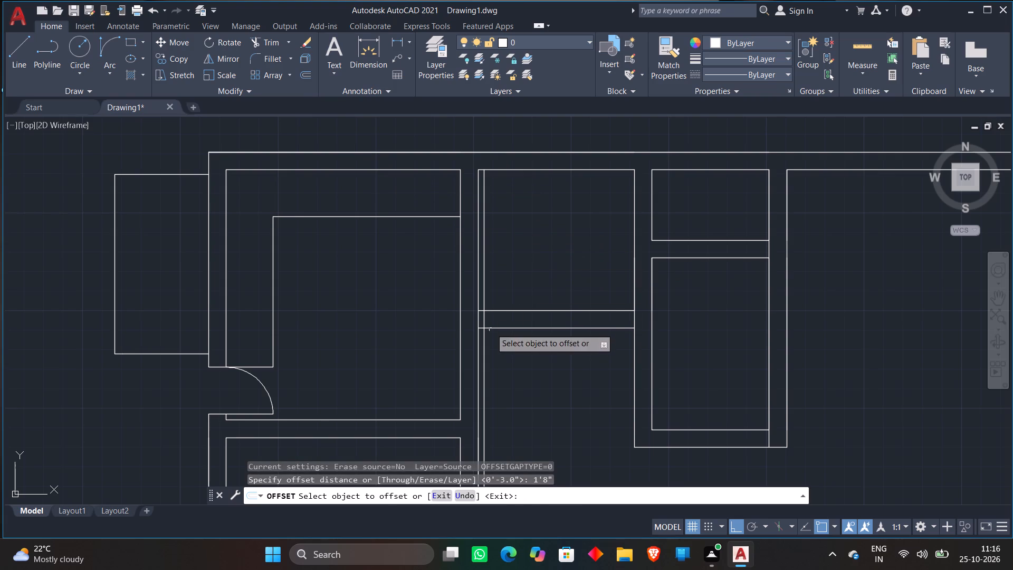
{"action": "left_click", "coordinate": [484, 292]}
{"action": "left_click", "coordinate": [609, 279]}
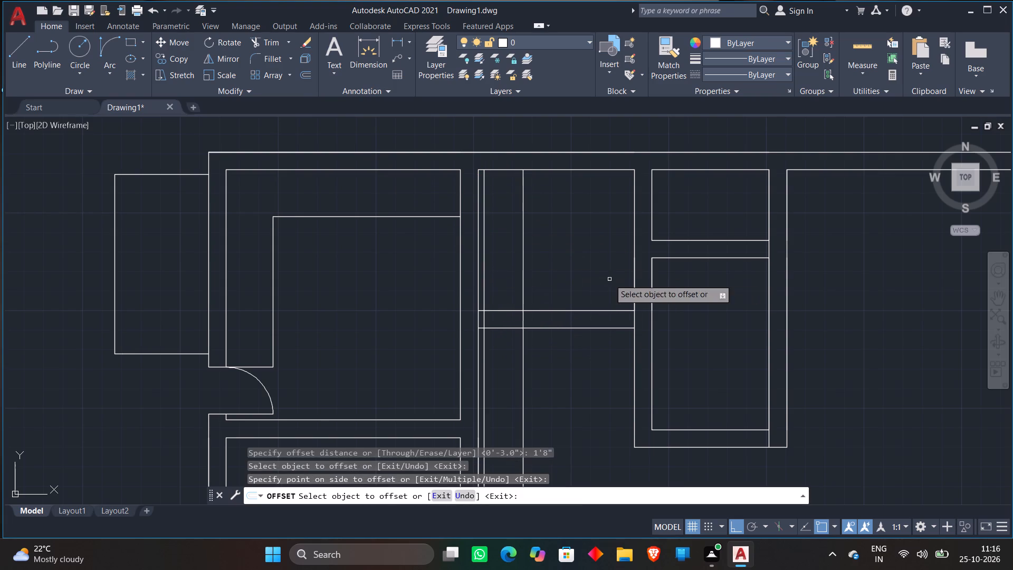
{"action": "left_click", "coordinate": [540, 310]}
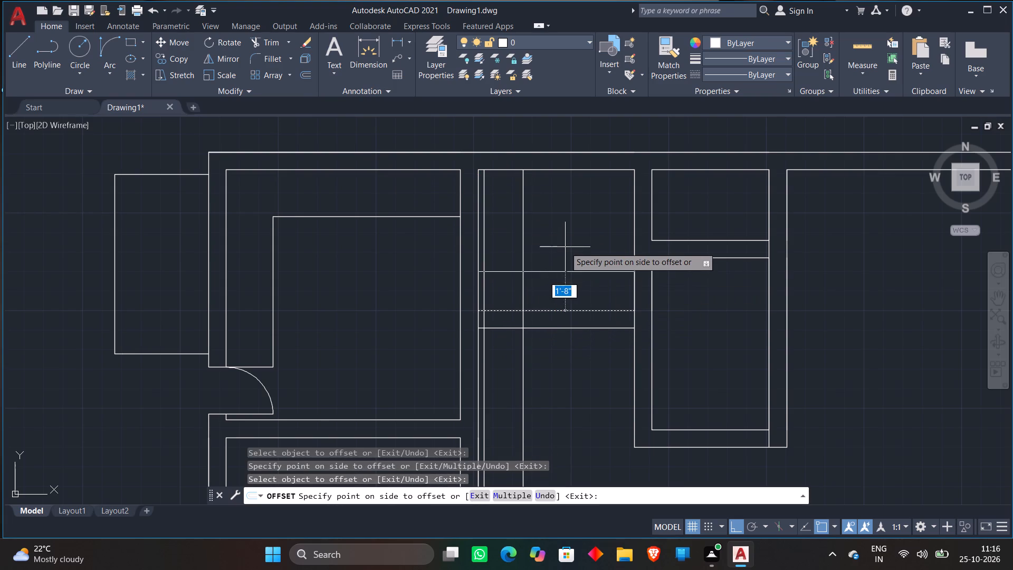
{"action": "left_click", "coordinate": [565, 247]}
{"action": "key", "text": "space"}
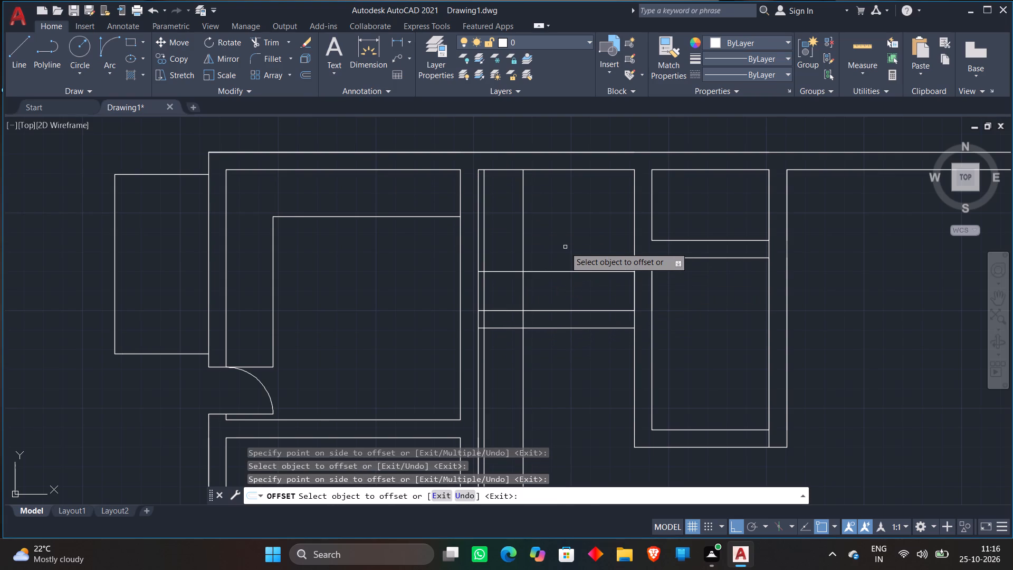
Trim the two vertical offset lines, 3" and 1'8" apart, where they run south of the room's south wall.
{"action": "left_click", "coordinate": [265, 39]}
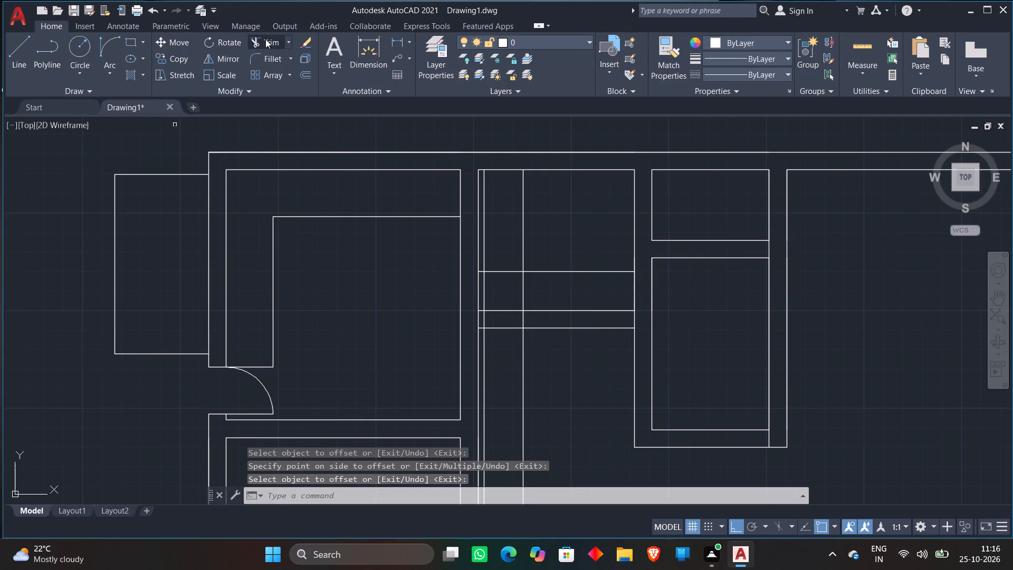
{"action": "scroll", "coordinate": [542, 330], "scroll_direction": "down", "scroll_amount": 1}
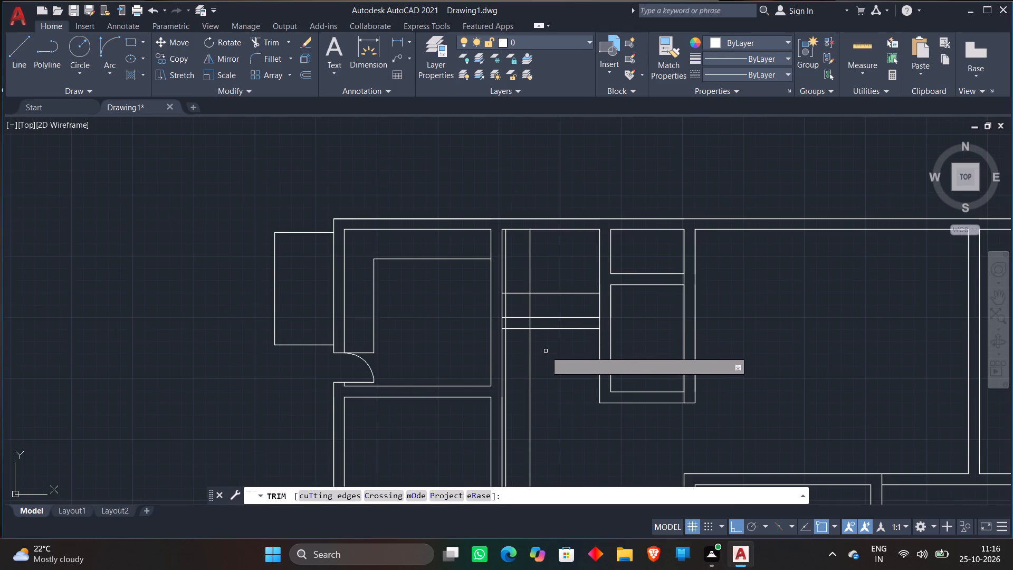
{"action": "middle_click_drag", "start_coordinate": [546, 350], "coordinate": [548, 250]}
{"action": "scroll", "coordinate": [531, 236], "scroll_direction": "up", "scroll_amount": 4}
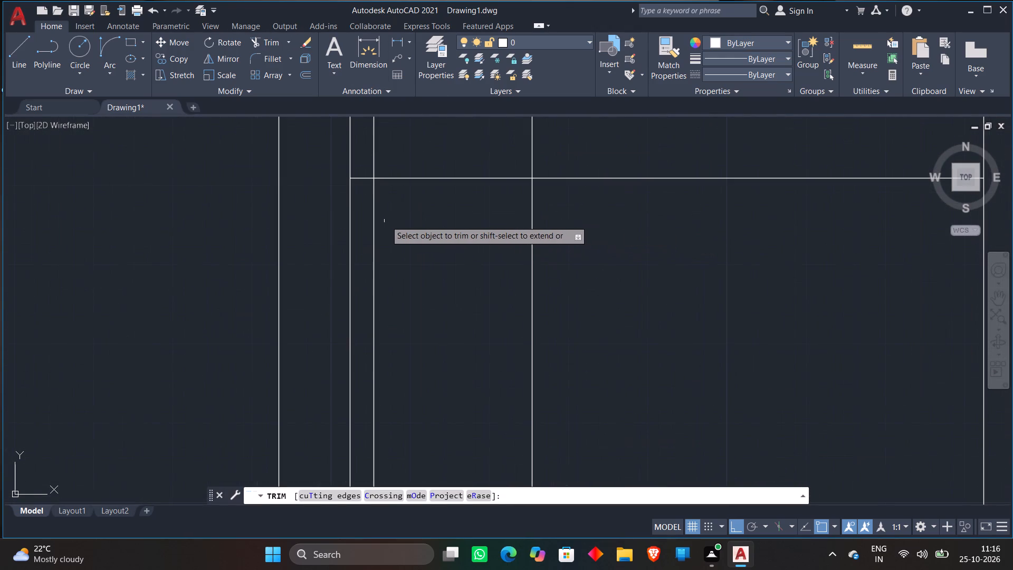
{"action": "left_click", "coordinate": [364, 221]}
{"action": "left_click", "coordinate": [642, 236]}
{"action": "scroll", "coordinate": [615, 245], "scroll_direction": "down", "scroll_amount": 3}
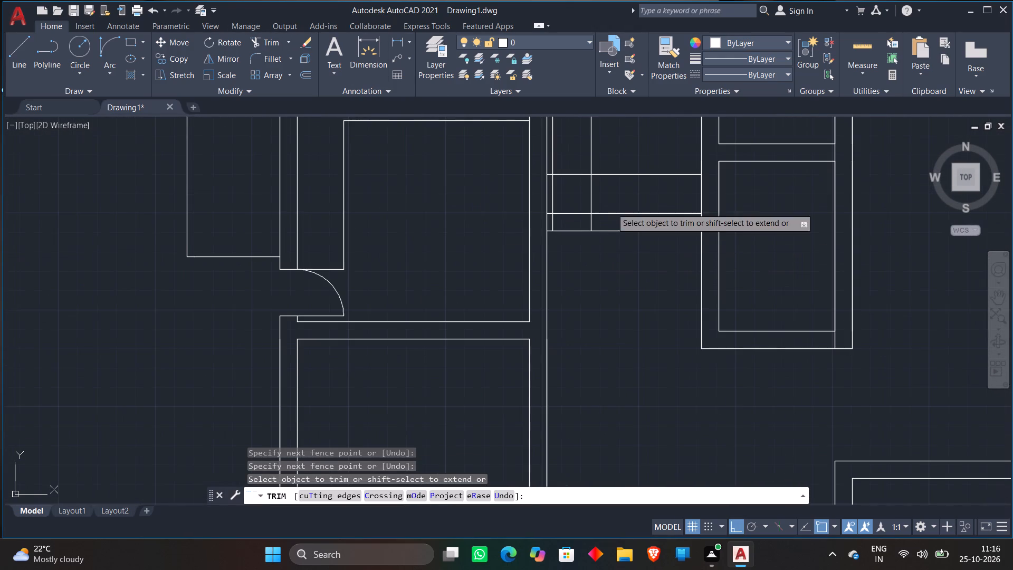
Trim the offset lines north and east into a door-sized rectangle, and cut the west wall line across the south wall's thickness.
{"action": "middle_click_drag", "start_coordinate": [615, 180], "coordinate": [578, 270]}
{"action": "scroll", "coordinate": [534, 256], "scroll_direction": "up", "scroll_amount": 3}
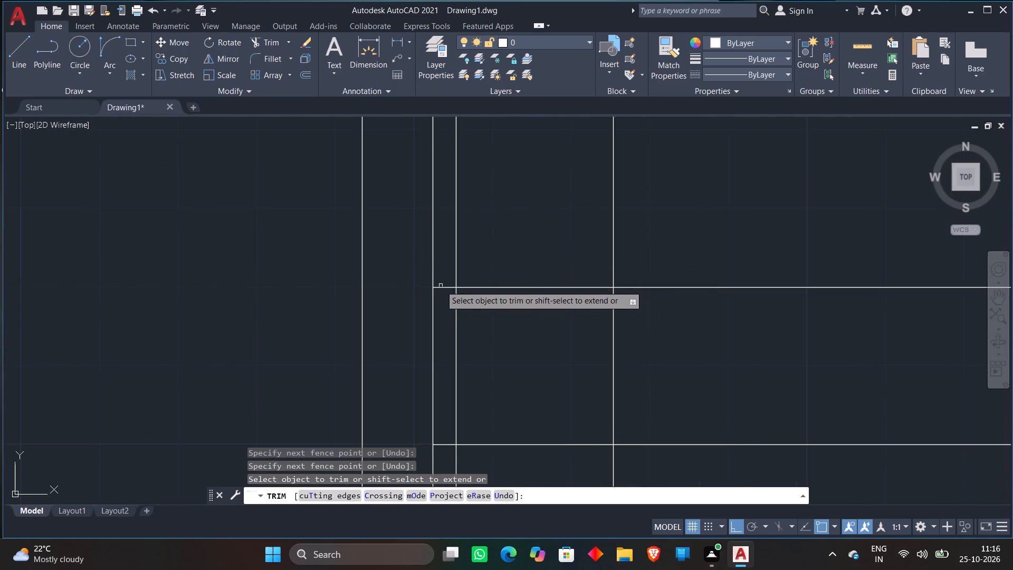
{"action": "left_click", "coordinate": [445, 298]}
{"action": "left_click", "coordinate": [467, 243]}
{"action": "left_click", "coordinate": [568, 226]}
{"action": "left_click", "coordinate": [661, 240]}
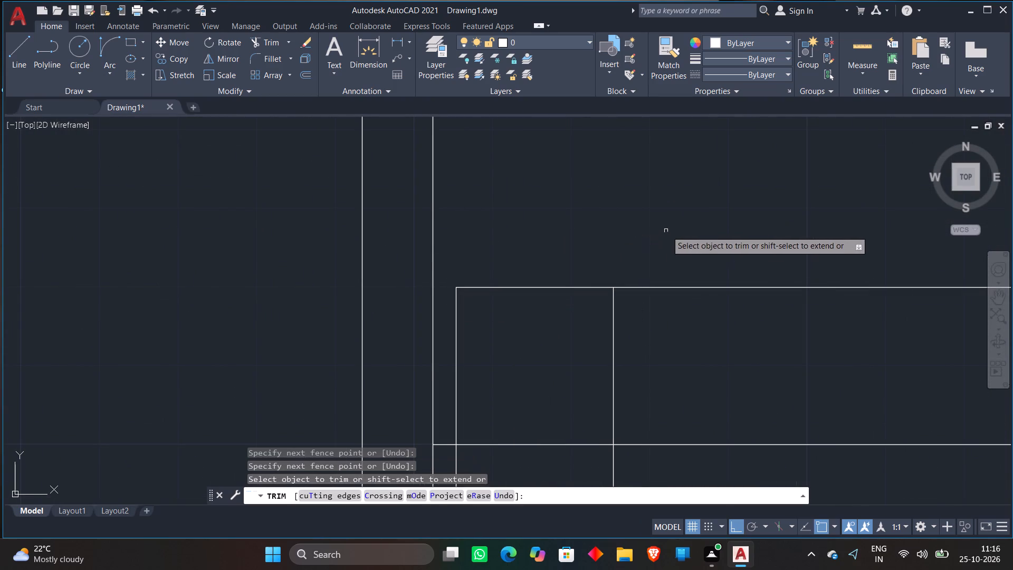
{"action": "scroll", "coordinate": [667, 230], "scroll_direction": "down", "scroll_amount": 4}
{"action": "scroll", "coordinate": [668, 244], "scroll_direction": "up", "scroll_amount": 3}
{"action": "left_click", "coordinate": [667, 226]}
{"action": "left_click", "coordinate": [670, 282]}
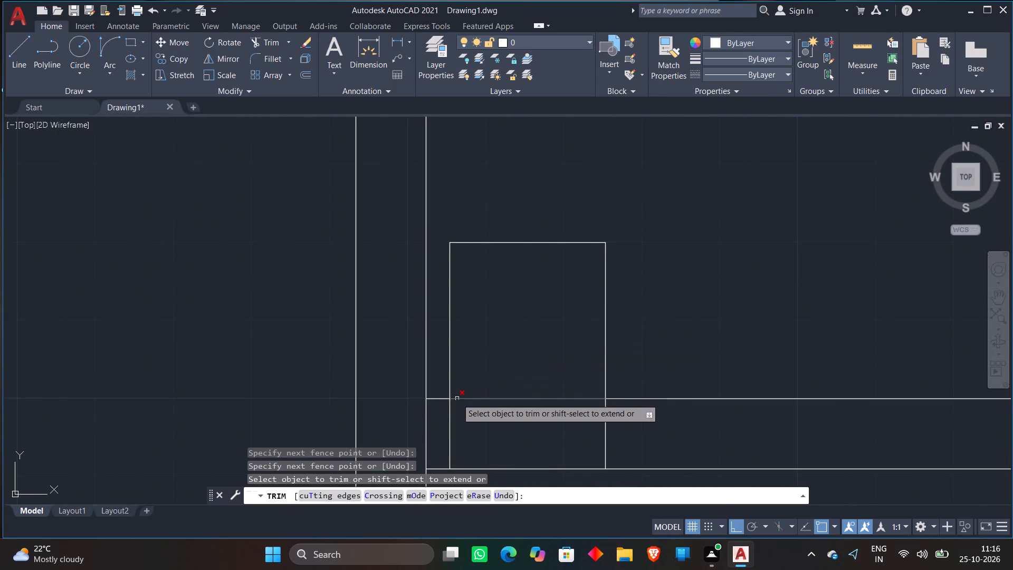
{"action": "left_click", "coordinate": [429, 416]}
{"action": "left_click", "coordinate": [418, 416]}
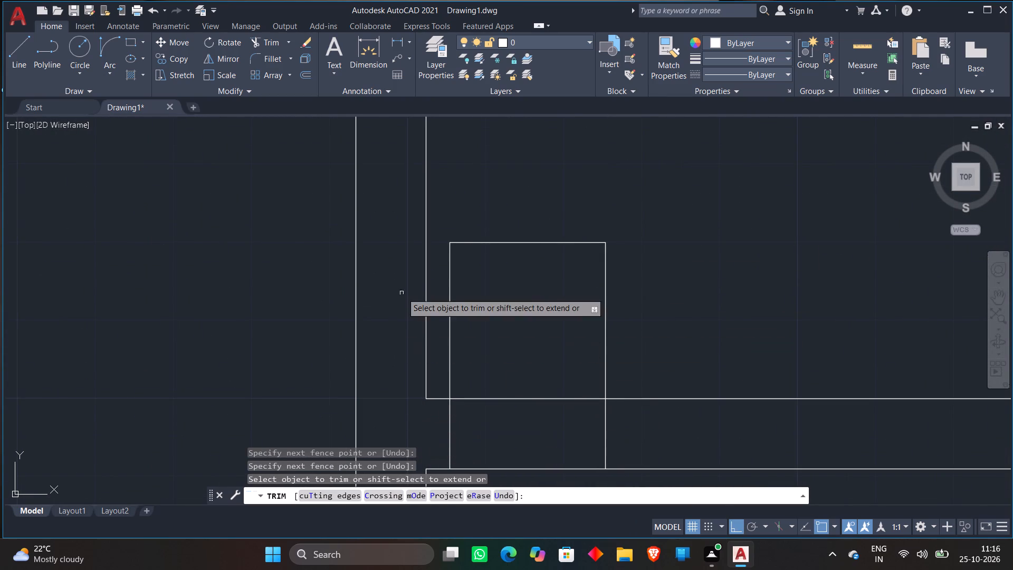
{"action": "scroll", "coordinate": [402, 293], "scroll_direction": "down", "scroll_amount": 1}
{"action": "key", "text": "space"}
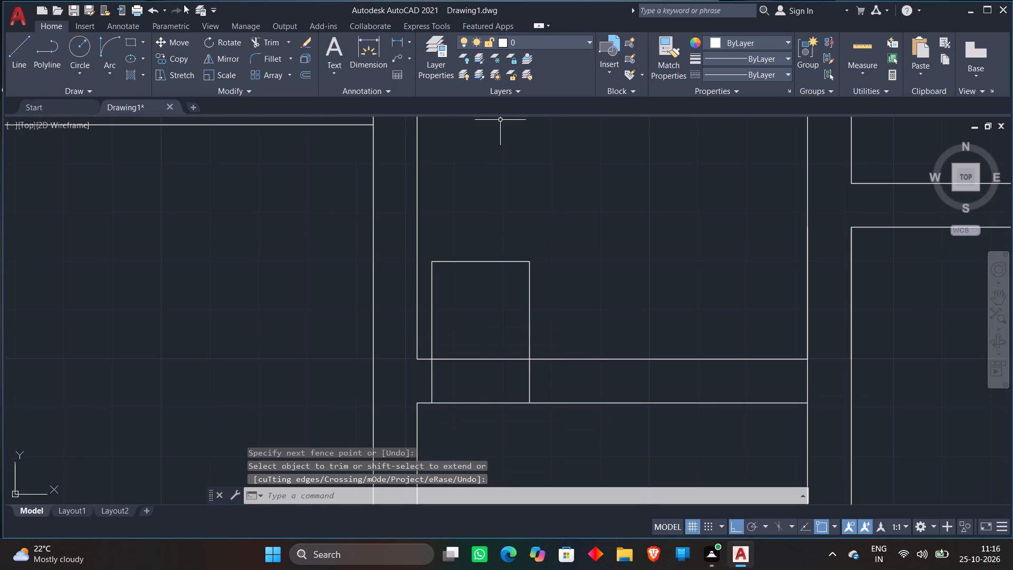
Draw a Start, End, Direction arc from the opening's east jamb at the room's inner south wall line to the rectangle's northwest corner.
{"action": "left_click", "coordinate": [107, 45]}
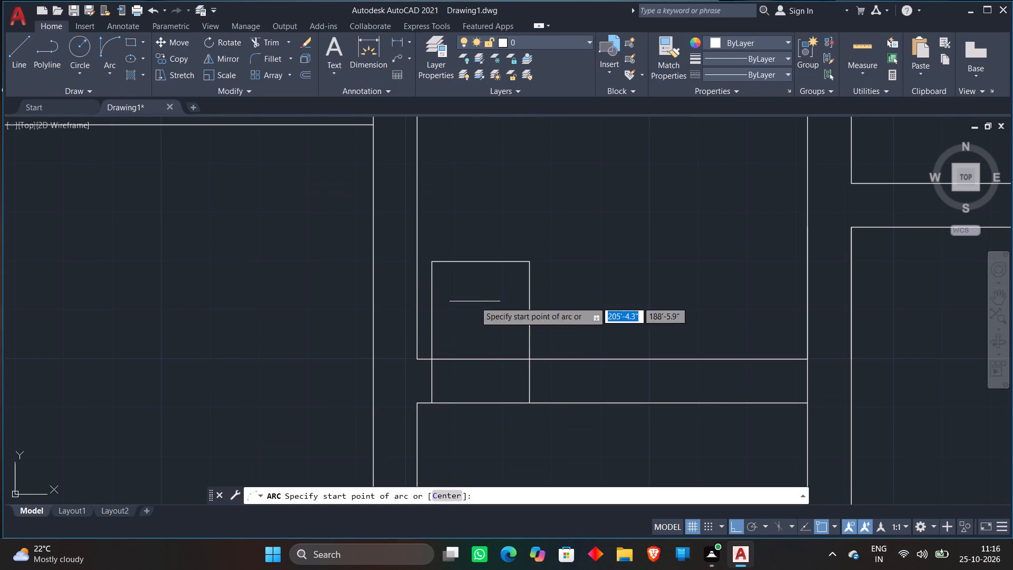
{"action": "left_click", "coordinate": [528, 361]}
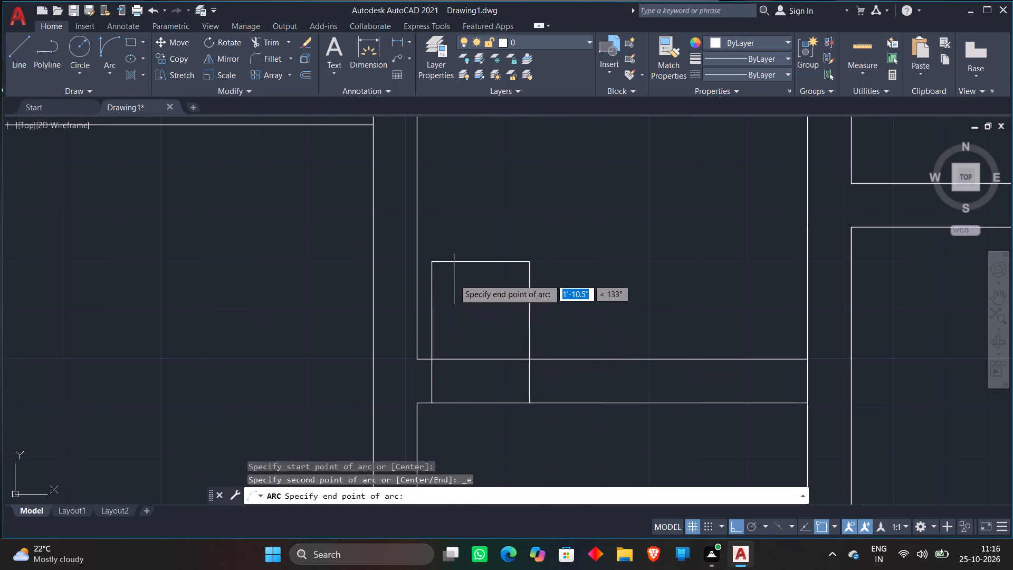
{"action": "left_click", "coordinate": [434, 267]}
{"action": "left_click", "coordinate": [575, 221]}
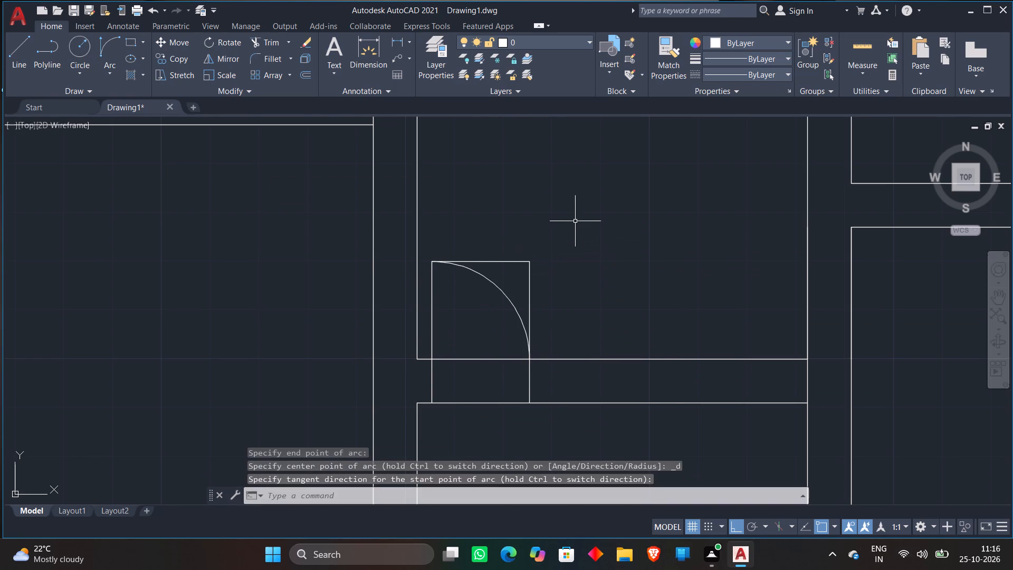
{"action": "key", "text": "space"}
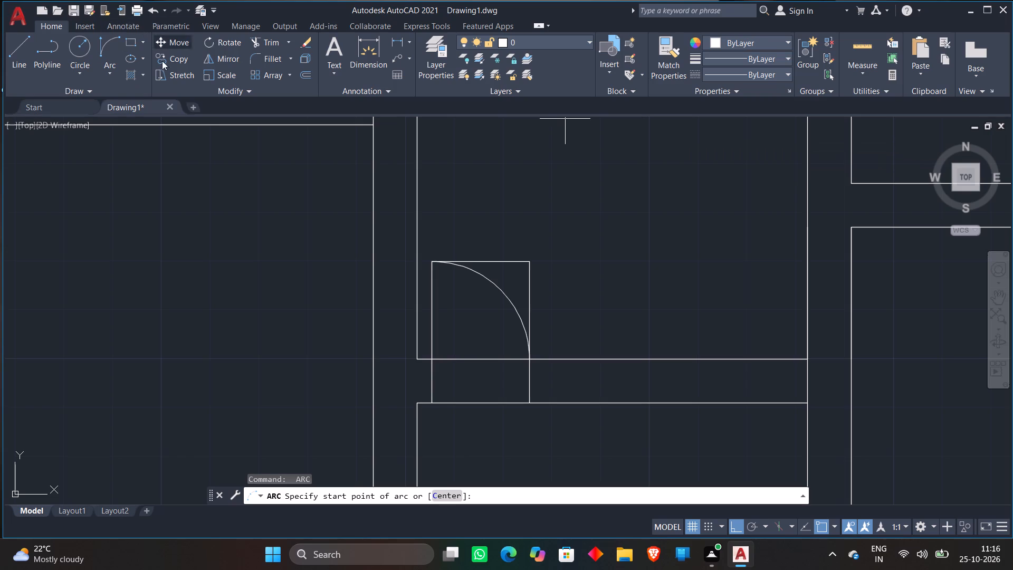
Trim the rectangle's north and east sides around the door swing and both south wall lines across the door opening.
{"action": "left_click", "coordinate": [275, 43]}
{"action": "left_click", "coordinate": [448, 247]}
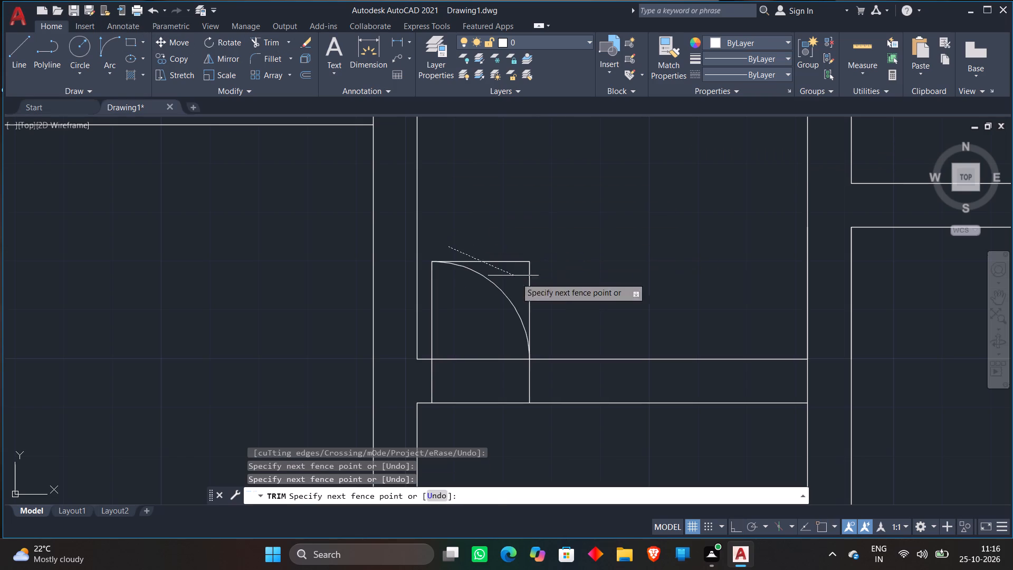
{"action": "left_click", "coordinate": [549, 290]}
{"action": "left_click", "coordinate": [472, 334]}
{"action": "left_click", "coordinate": [459, 422]}
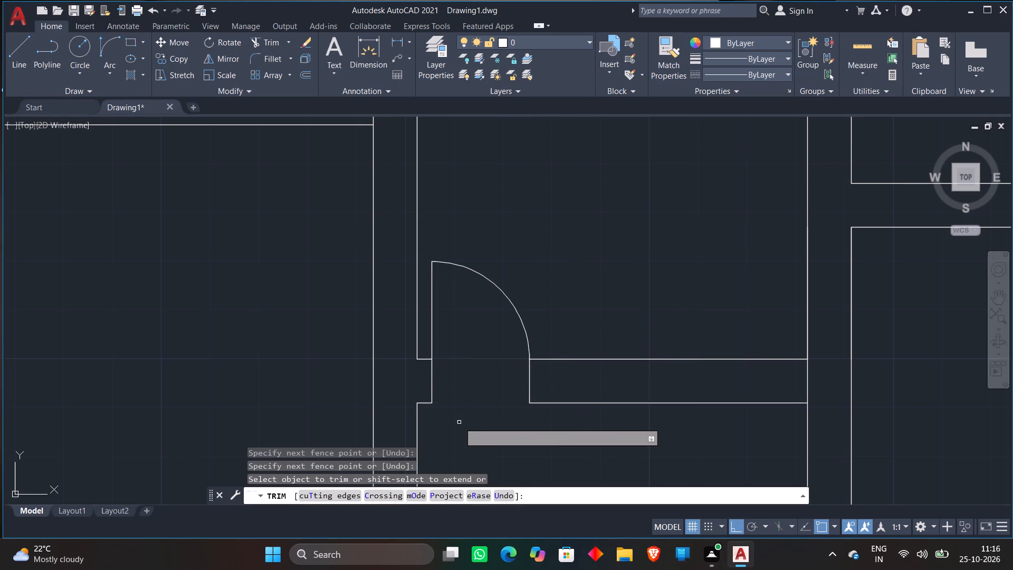
{"action": "key", "text": "space"}
Extend the small northern room's north and south lines west and east to the far faces of its side walls.
{"action": "scroll", "coordinate": [520, 305], "scroll_direction": "down", "scroll_amount": 3}
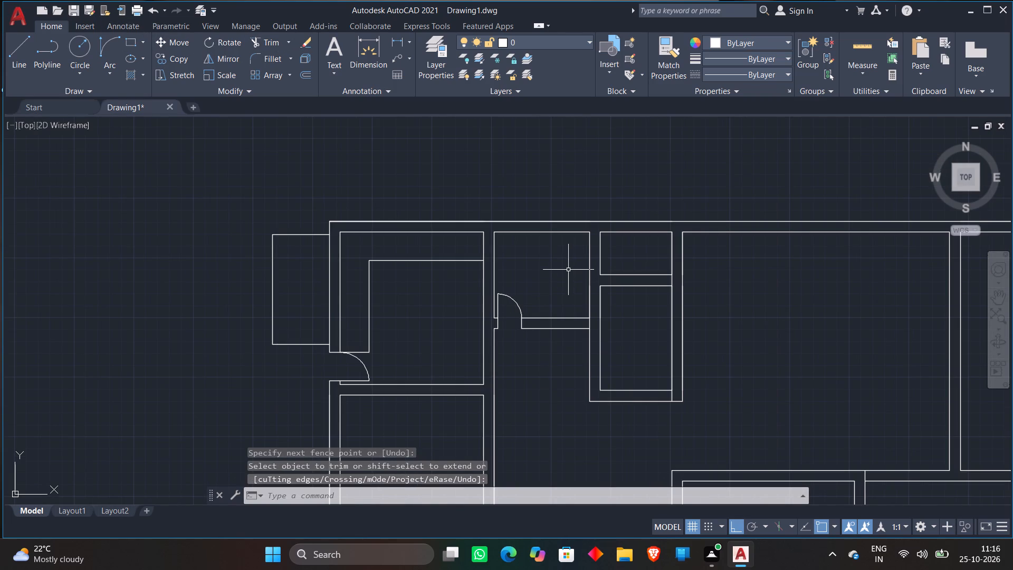
{"action": "middle_click_drag", "start_coordinate": [568, 270], "coordinate": [370, 256]}
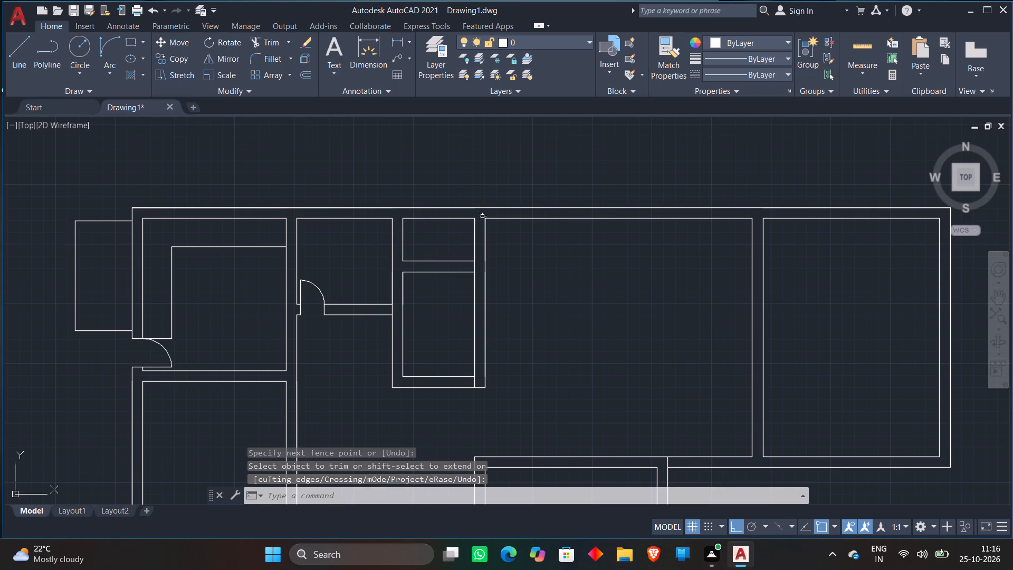
{"action": "scroll", "coordinate": [451, 224], "scroll_direction": "up", "scroll_amount": 2}
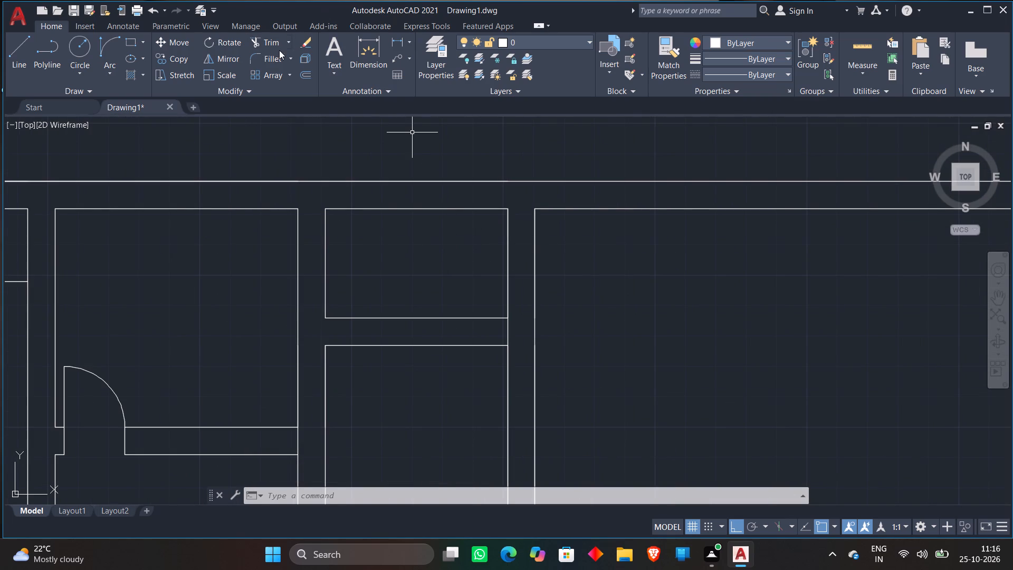
{"action": "left_click", "coordinate": [289, 39]}
{"action": "left_click", "coordinate": [288, 95]}
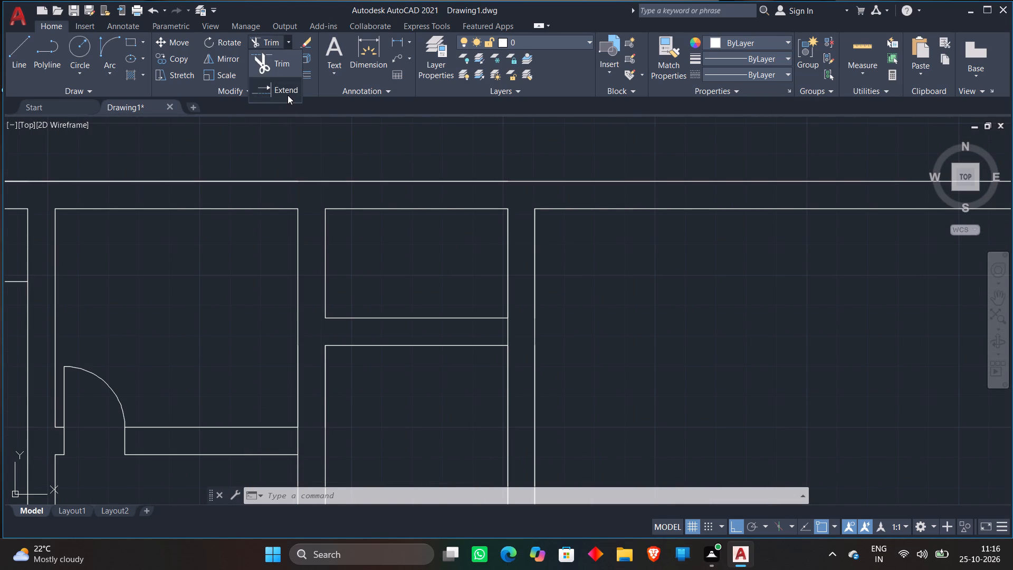
{"action": "left_click", "coordinate": [345, 209]}
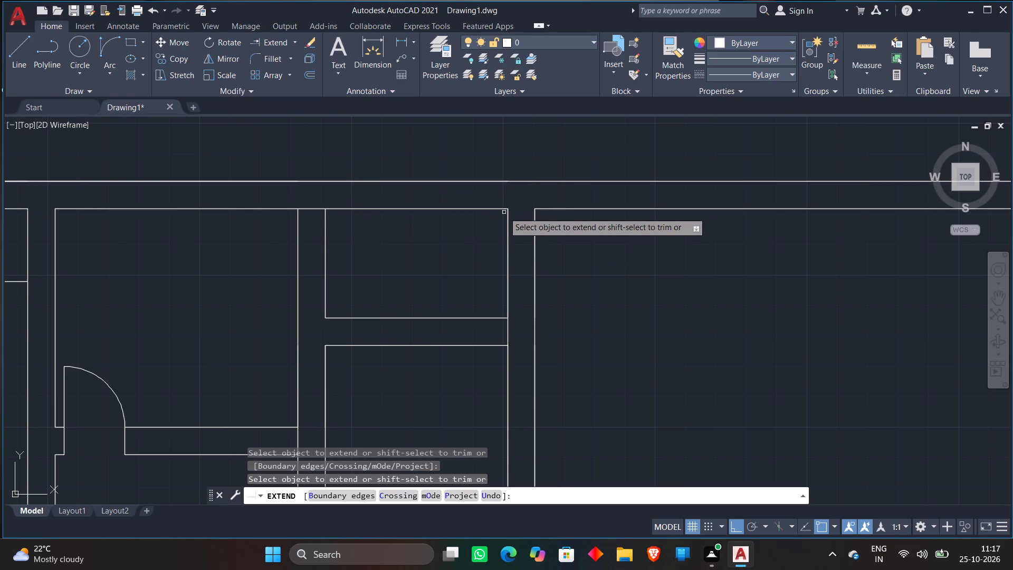
{"action": "left_click", "coordinate": [503, 209]}
{"action": "left_click", "coordinate": [348, 317]}
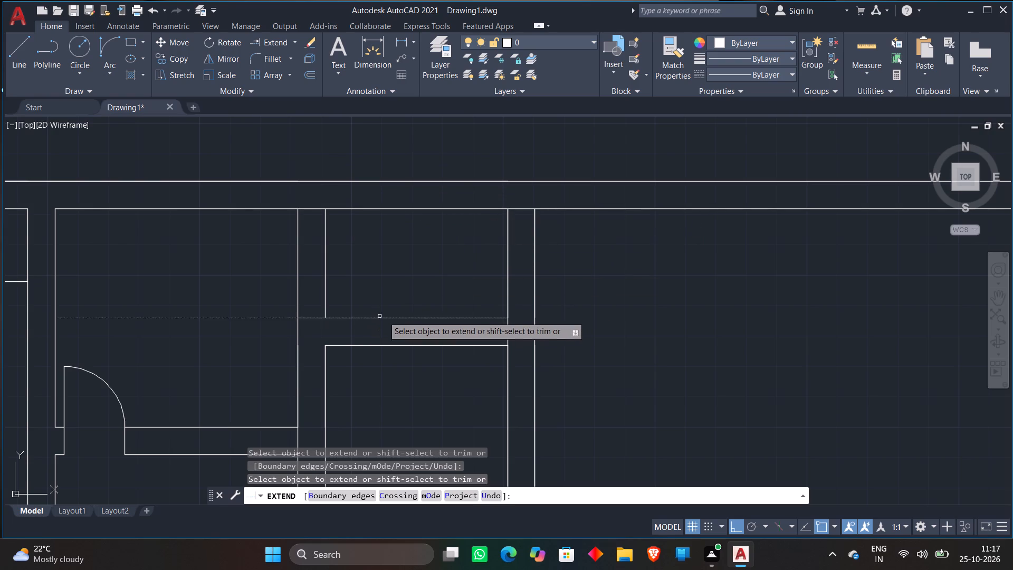
{"action": "left_click", "coordinate": [475, 319]}
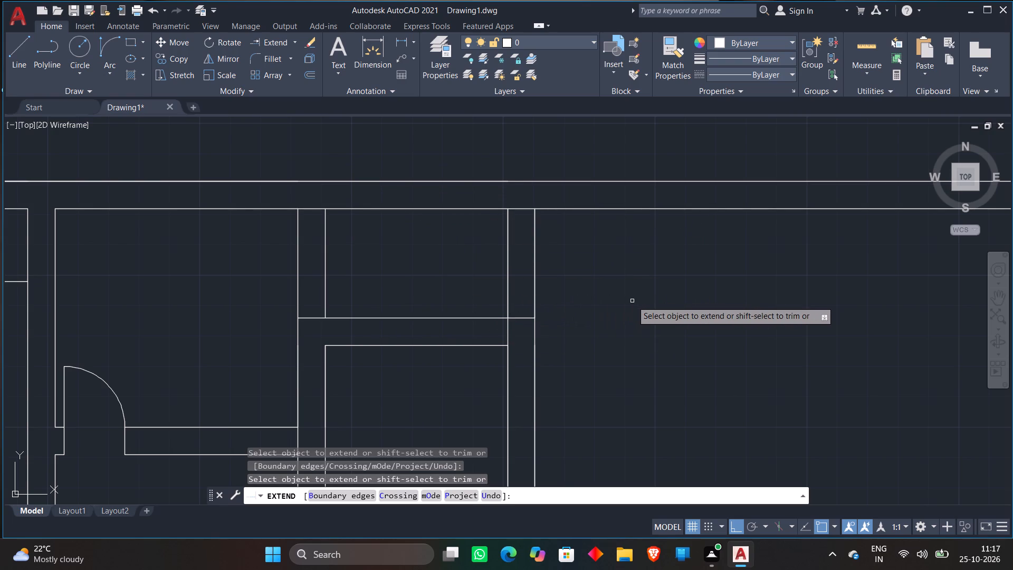
{"action": "key", "text": "space"}
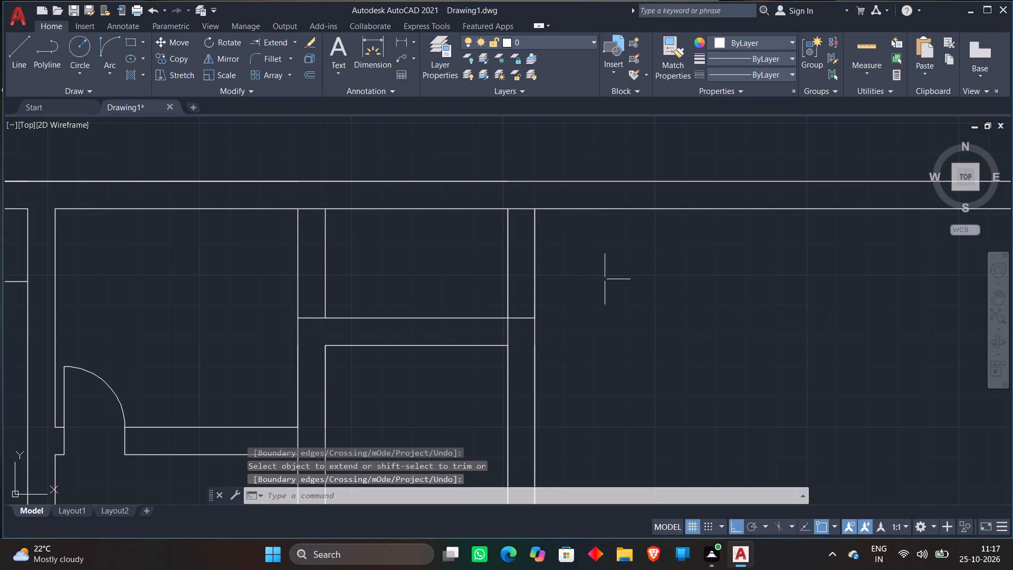
Offset the small room's inner west wall line westward three times at 2.25" spacing within the wall thickness.
{"action": "left_click", "coordinate": [311, 78]}
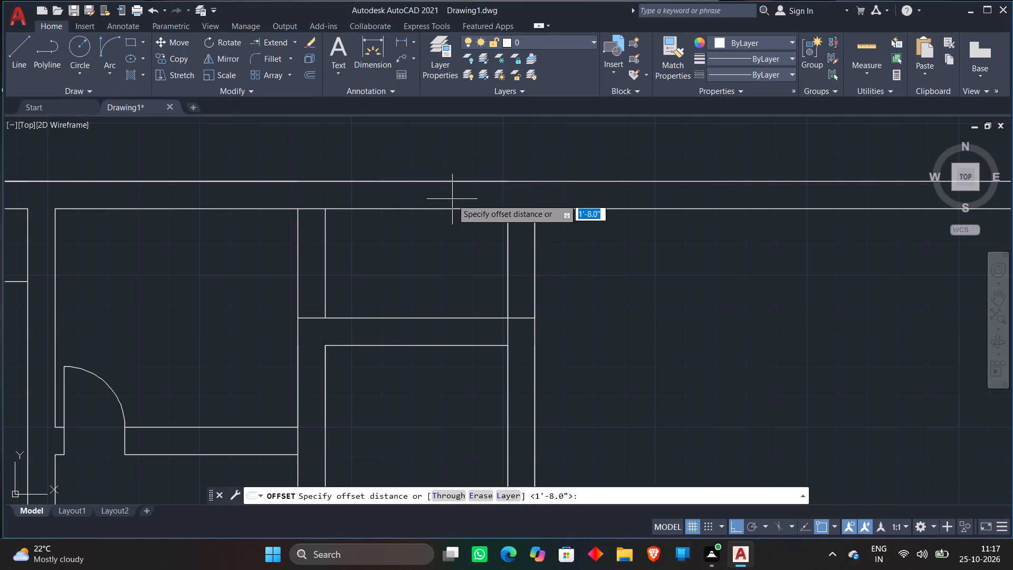
{"action": "type", "text": "2.25\""}
{"action": "key", "text": "Return"}
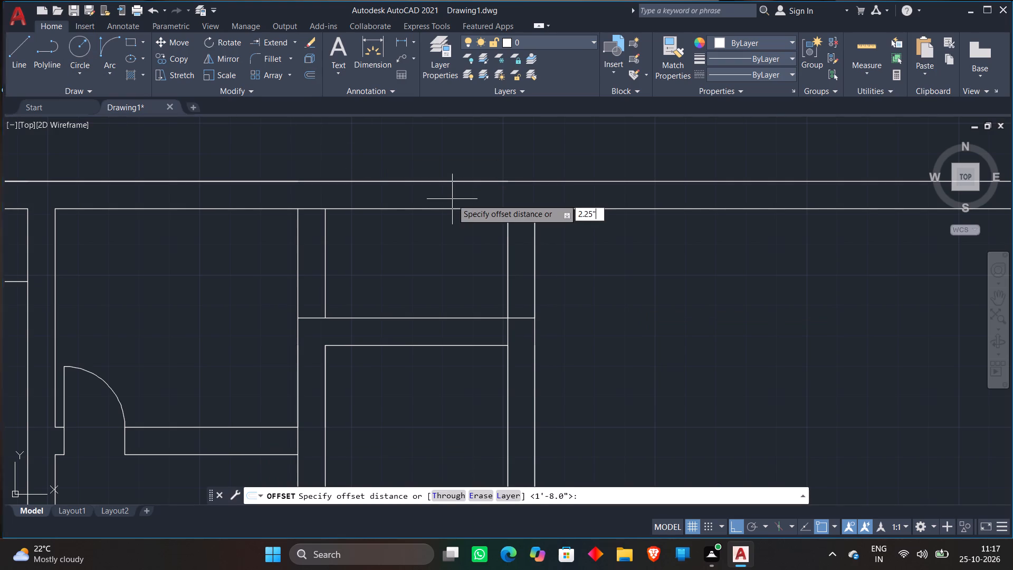
{"action": "left_click", "coordinate": [326, 252]}
{"action": "left_click", "coordinate": [137, 250]}
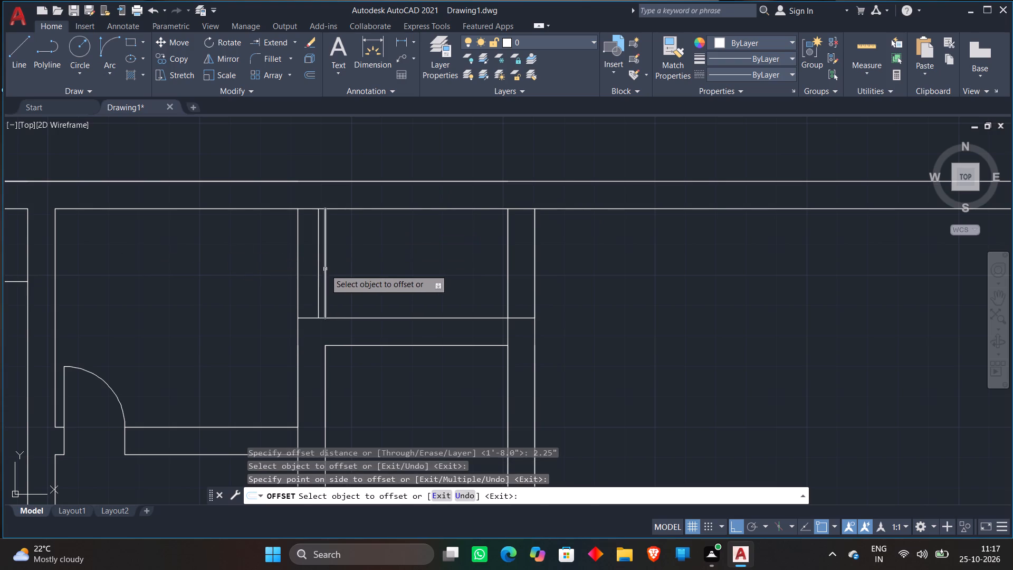
{"action": "left_click", "coordinate": [317, 273]}
{"action": "left_click", "coordinate": [197, 276]}
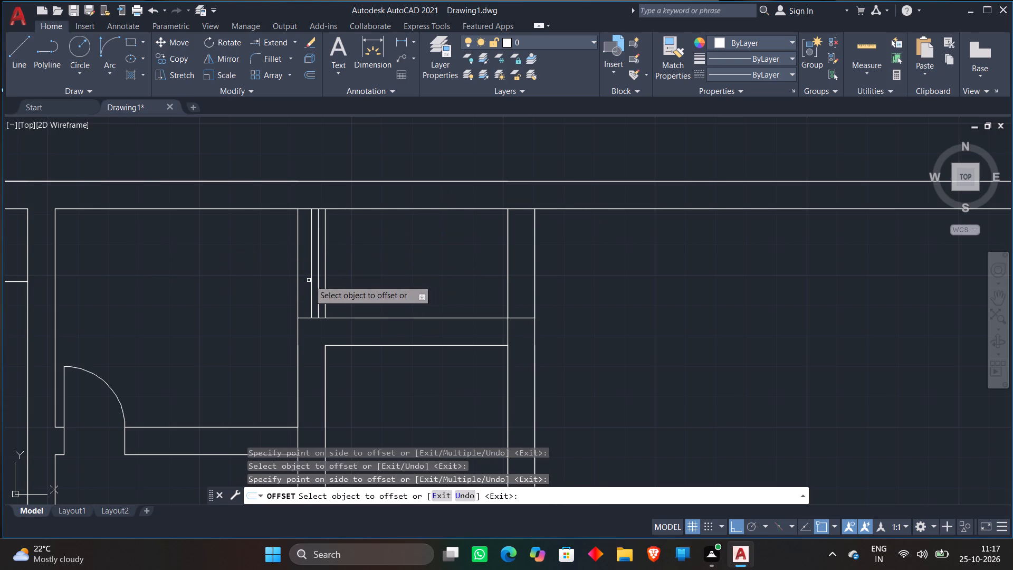
{"action": "left_click", "coordinate": [309, 280]}
{"action": "left_click", "coordinate": [310, 272]}
{"action": "left_click", "coordinate": [193, 271]}
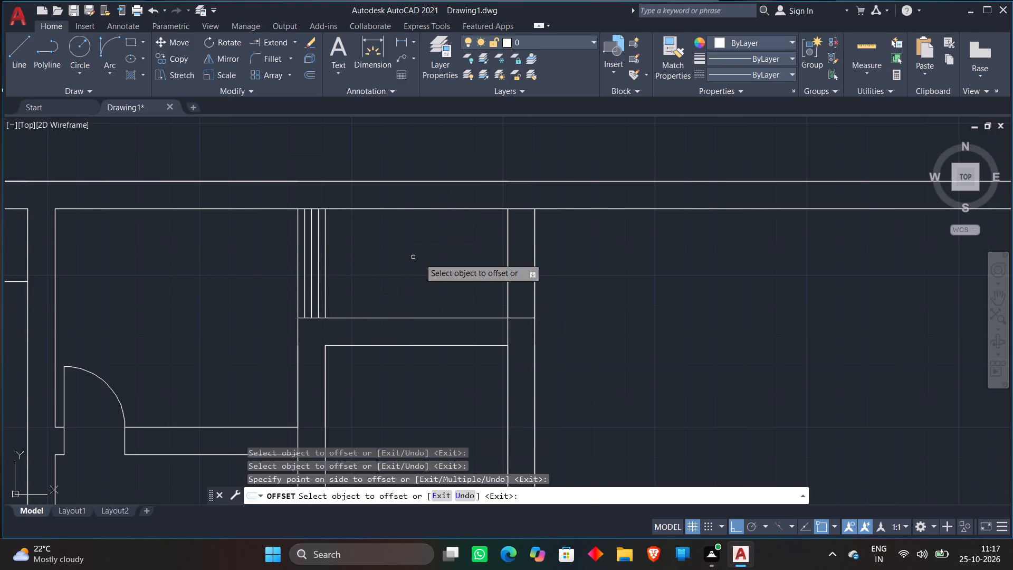
Offset the small room's inner east wall line eastward three times at 2.25" spacing within the wall thickness.
{"action": "left_click", "coordinate": [505, 281]}
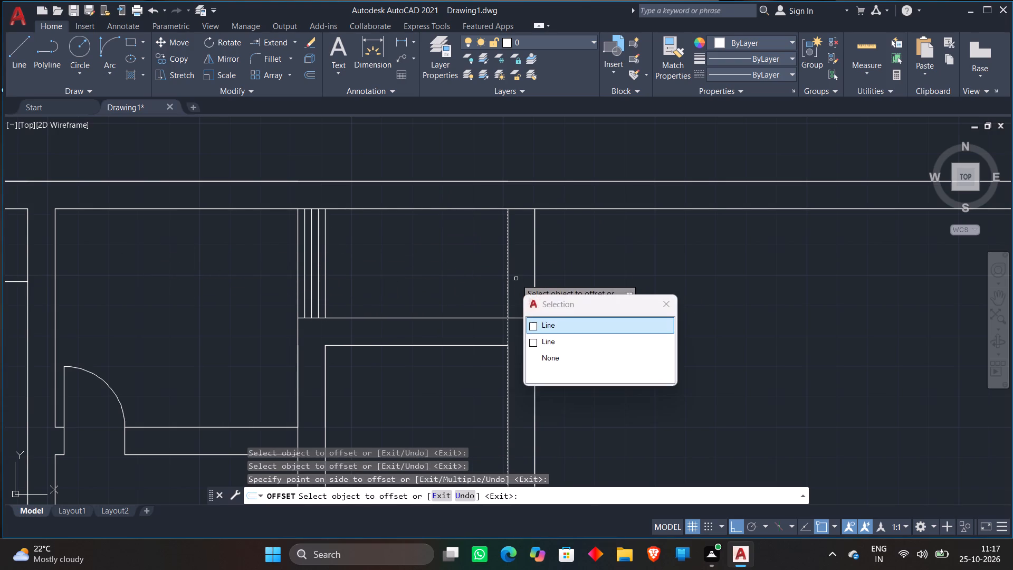
{"action": "left_click", "coordinate": [517, 279]}
{"action": "left_click", "coordinate": [514, 286]}
{"action": "left_click", "coordinate": [524, 284]}
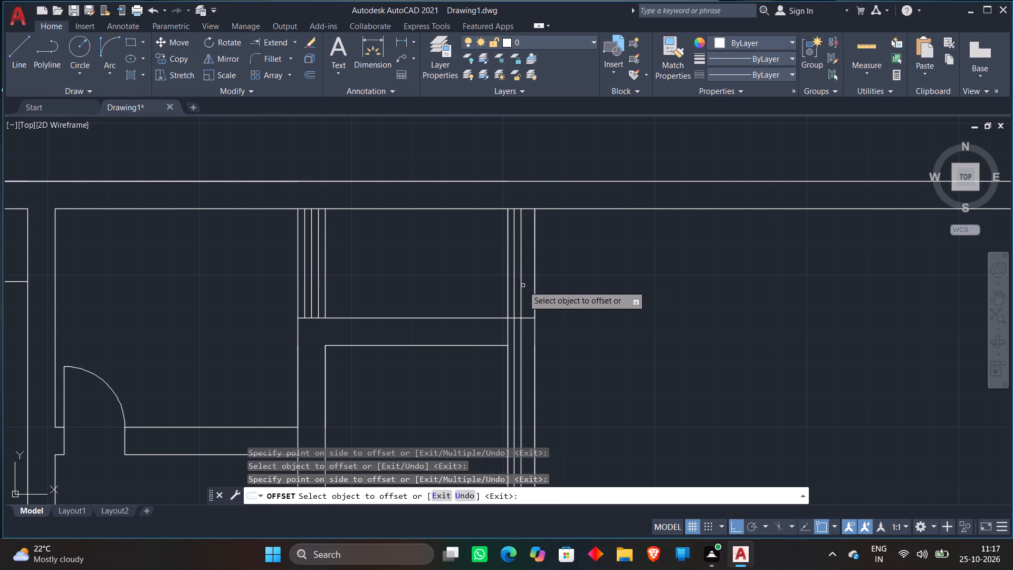
{"action": "left_click", "coordinate": [521, 290]}
{"action": "left_click", "coordinate": [551, 286]}
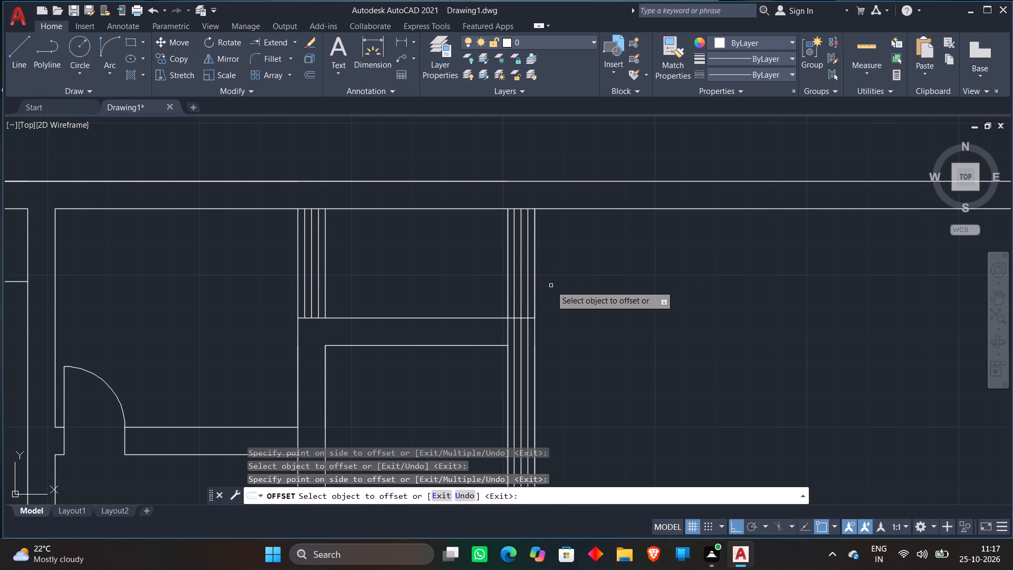
{"action": "key", "text": "space"}
Trim the east wall's 2.25" offset lines south of the small room, and the inner wall line across the wall between the two rooms.
{"action": "type", "text": "tr"}
{"action": "key", "text": "space"}
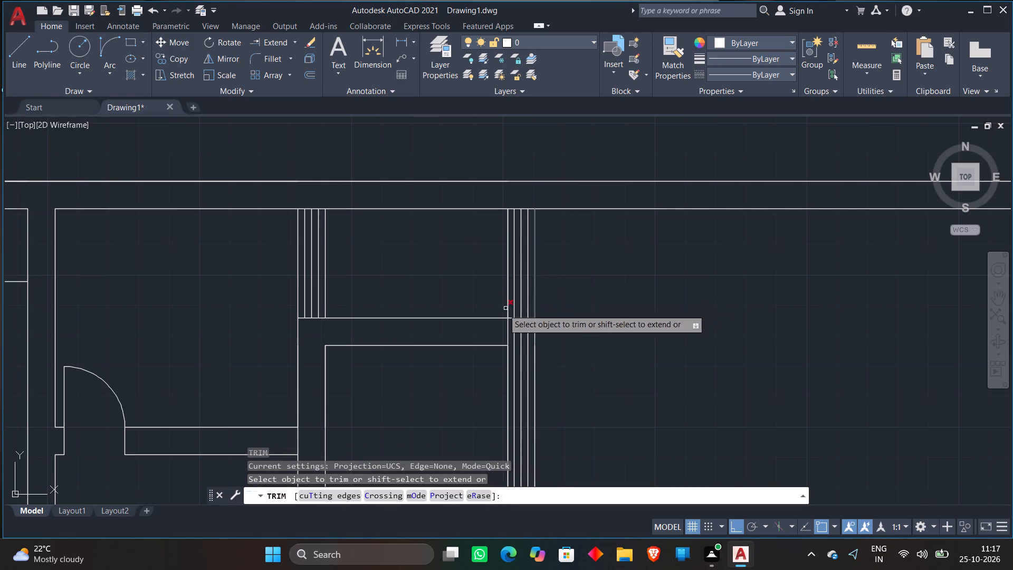
{"action": "scroll", "coordinate": [495, 348], "scroll_direction": "up", "scroll_amount": 4}
{"action": "left_click", "coordinate": [523, 297]}
{"action": "left_click", "coordinate": [703, 279]}
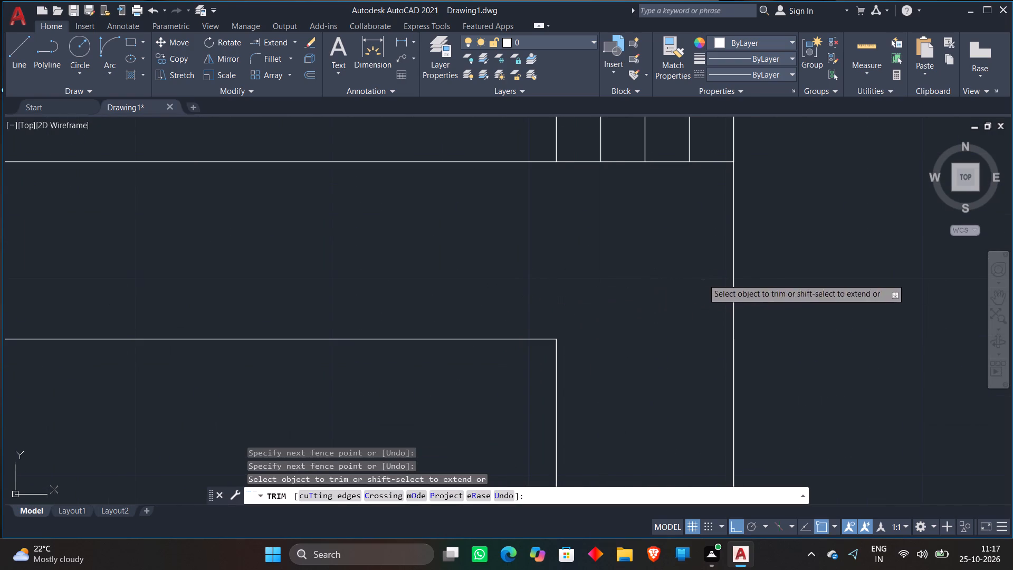
{"action": "scroll", "coordinate": [594, 265], "scroll_direction": "down", "scroll_amount": 3}
{"action": "key", "text": "space"}
{"action": "scroll", "coordinate": [723, 261], "scroll_direction": "down", "scroll_amount": 2}
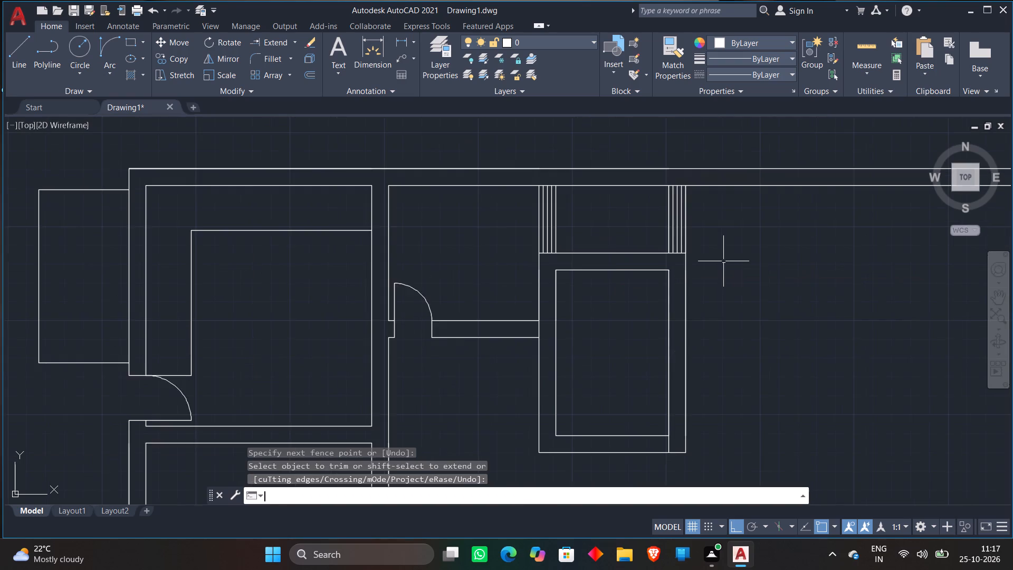
{"action": "scroll", "coordinate": [723, 261], "scroll_direction": "down", "scroll_amount": 1}
{"action": "middle_click_drag", "start_coordinate": [723, 260], "coordinate": [609, 246]}
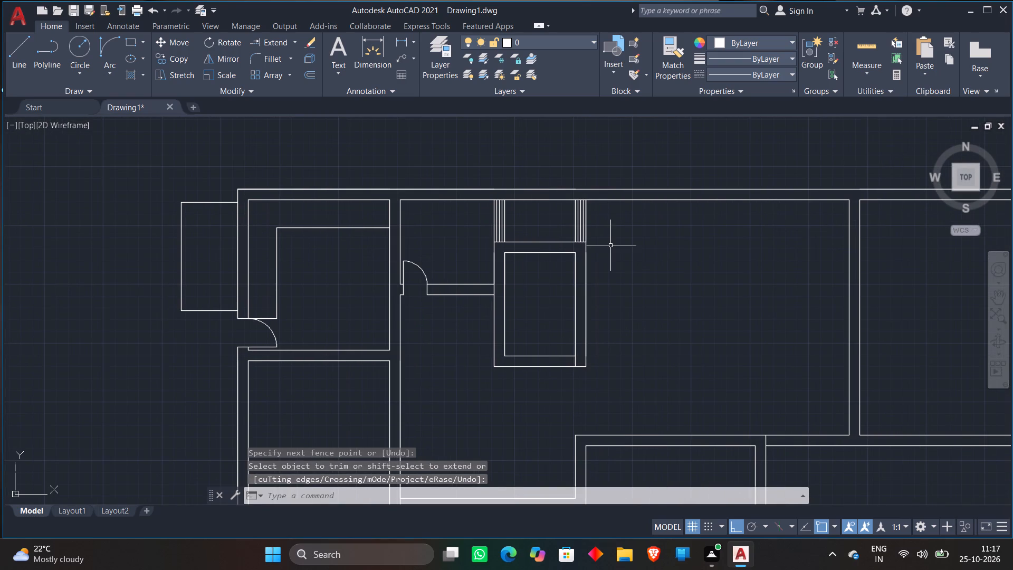
Draw two crossing diagonal lines corner to corner across the small northern room, with Ortho off.
{"action": "left_click", "coordinate": [20, 56]}
{"action": "scroll", "coordinate": [524, 217], "scroll_direction": "up", "scroll_amount": 4}
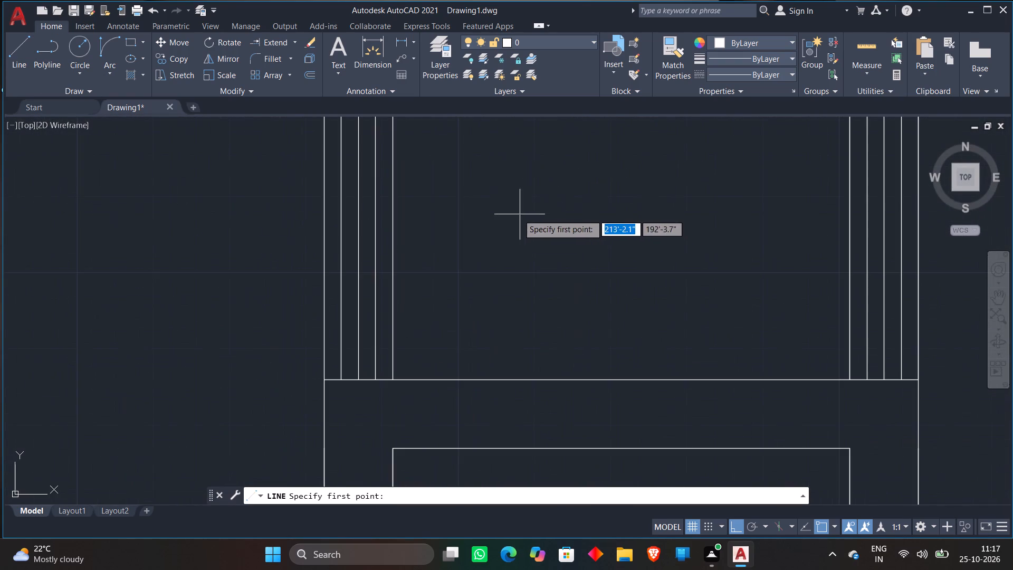
{"action": "scroll", "coordinate": [448, 229], "scroll_direction": "down", "scroll_amount": 2}
{"action": "left_click", "coordinate": [428, 182]}
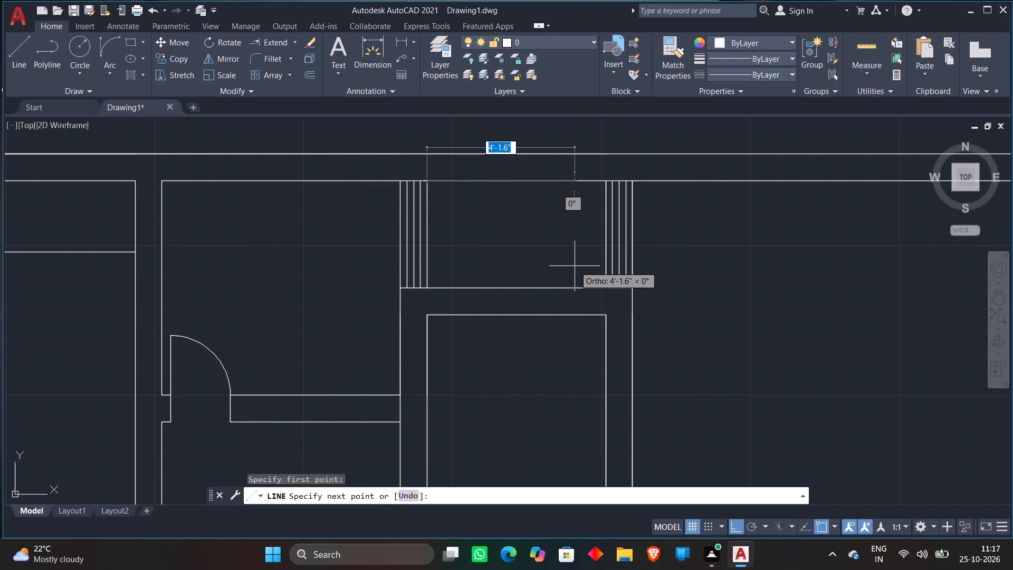
{"action": "key", "text": "F8"}
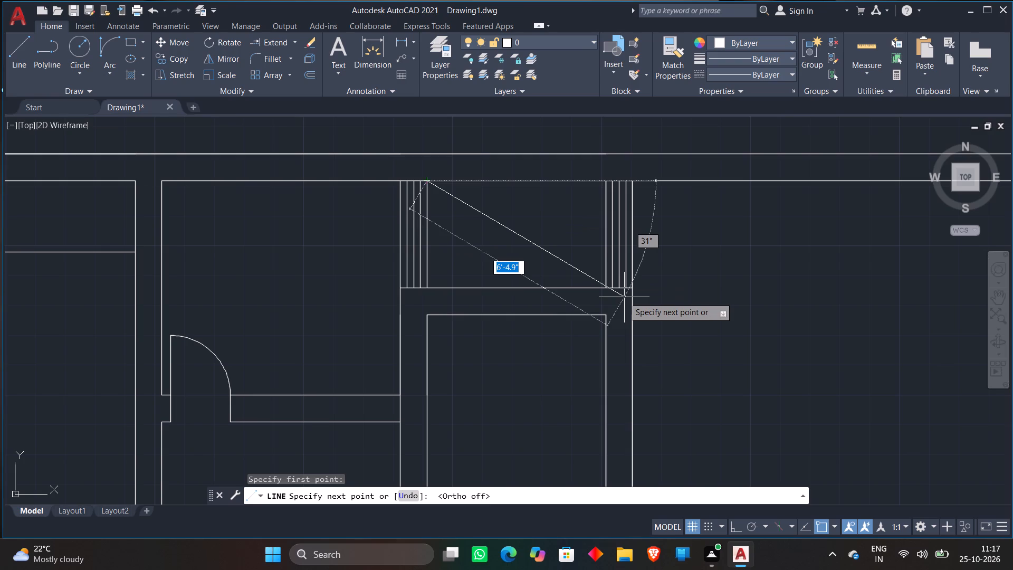
{"action": "scroll", "coordinate": [610, 297], "scroll_direction": "up", "scroll_amount": 3}
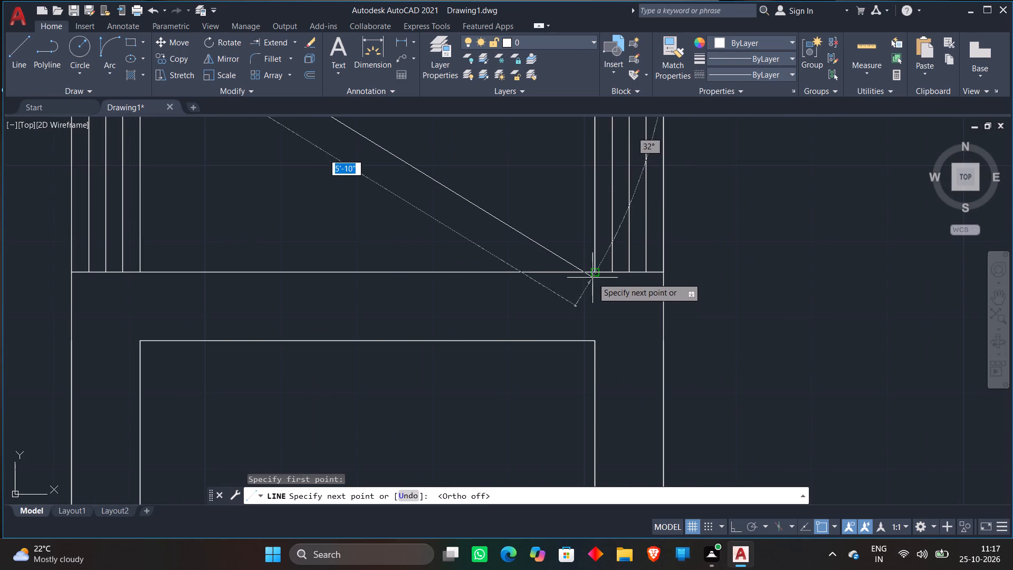
{"action": "left_click", "coordinate": [595, 274]}
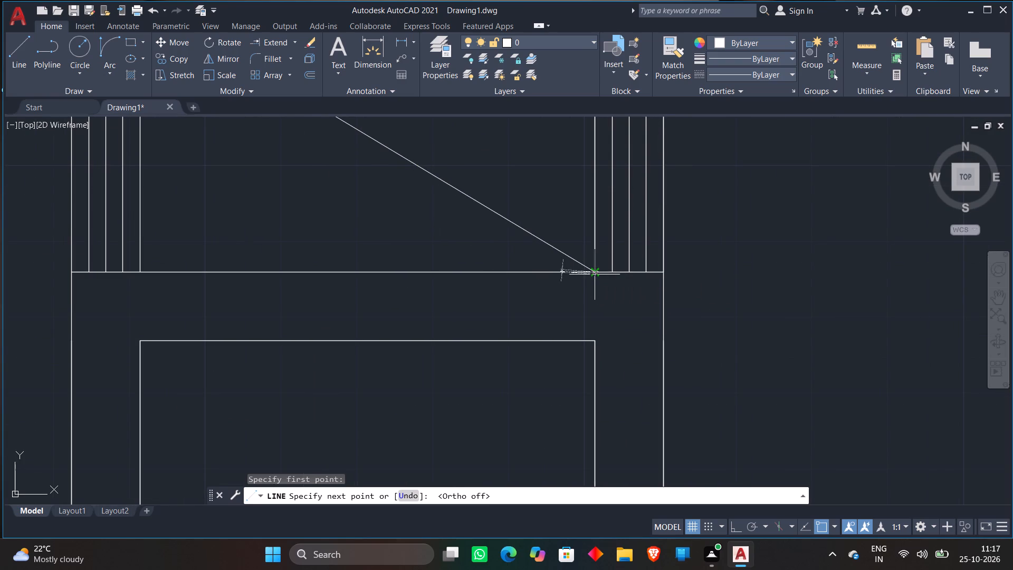
{"action": "key", "text": "space"}
{"action": "scroll", "coordinate": [629, 332], "scroll_direction": "down", "scroll_amount": 2}
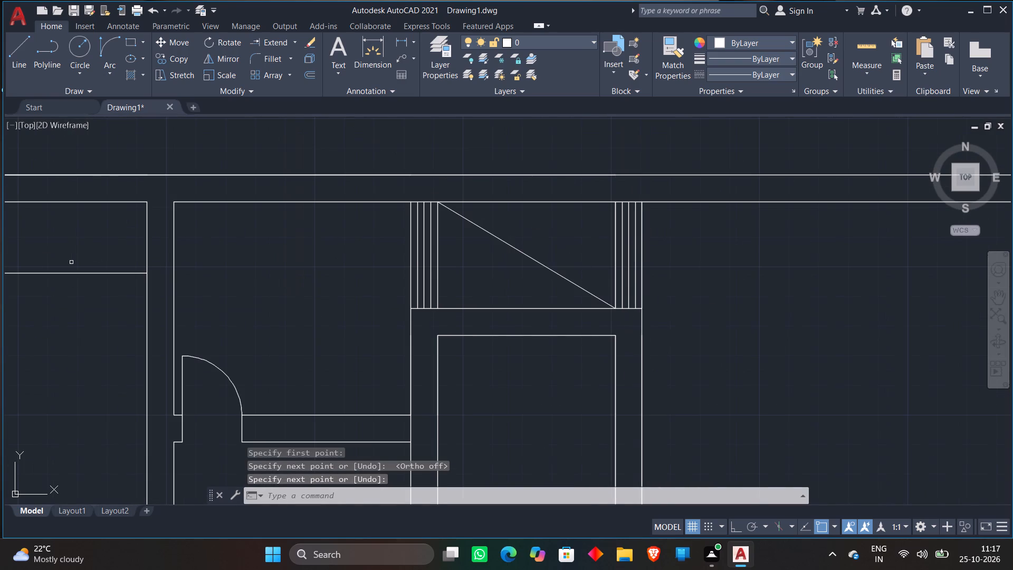
{"action": "left_click", "coordinate": [12, 55]}
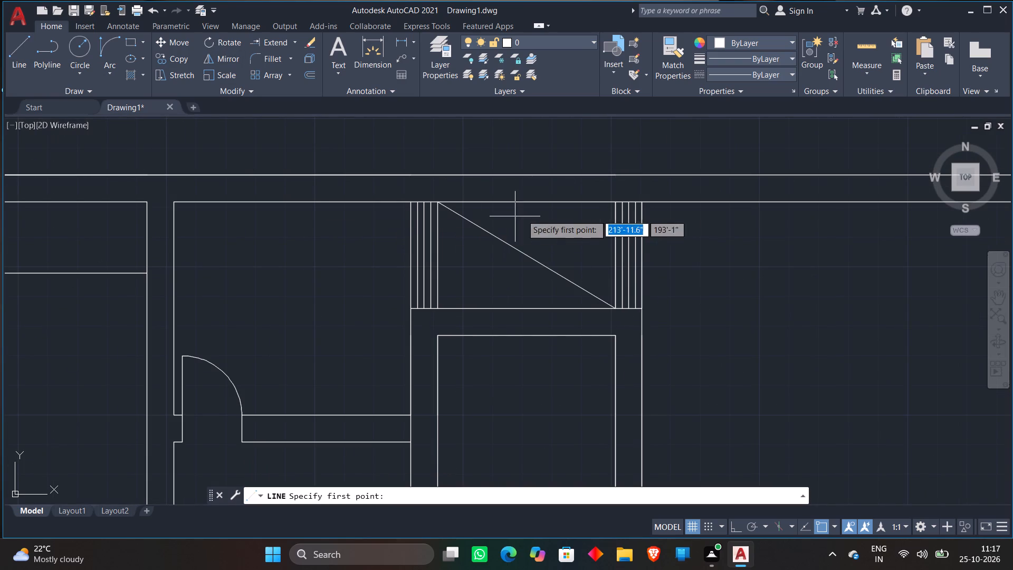
{"action": "left_click", "coordinate": [611, 206]}
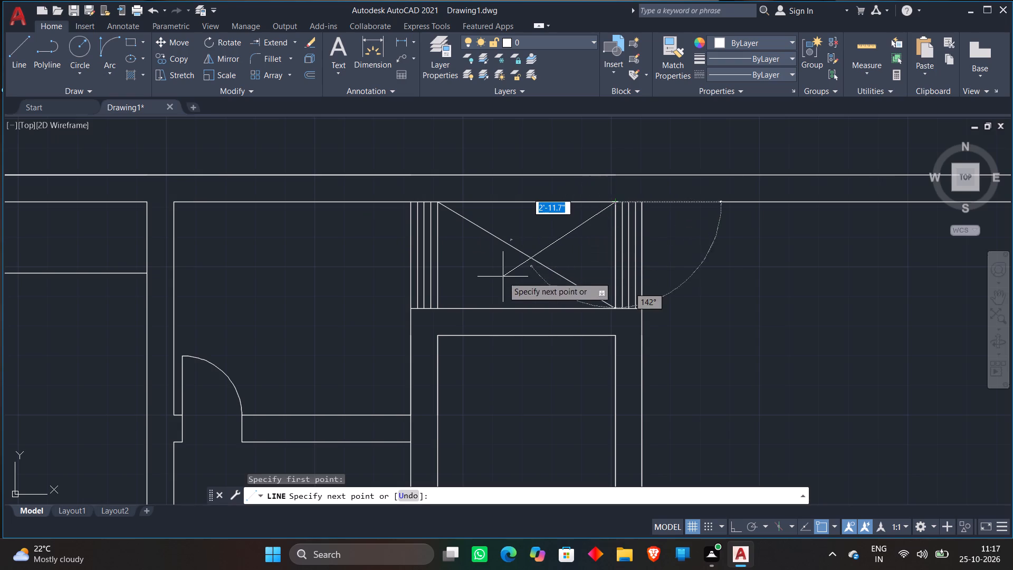
{"action": "left_click", "coordinate": [440, 307]}
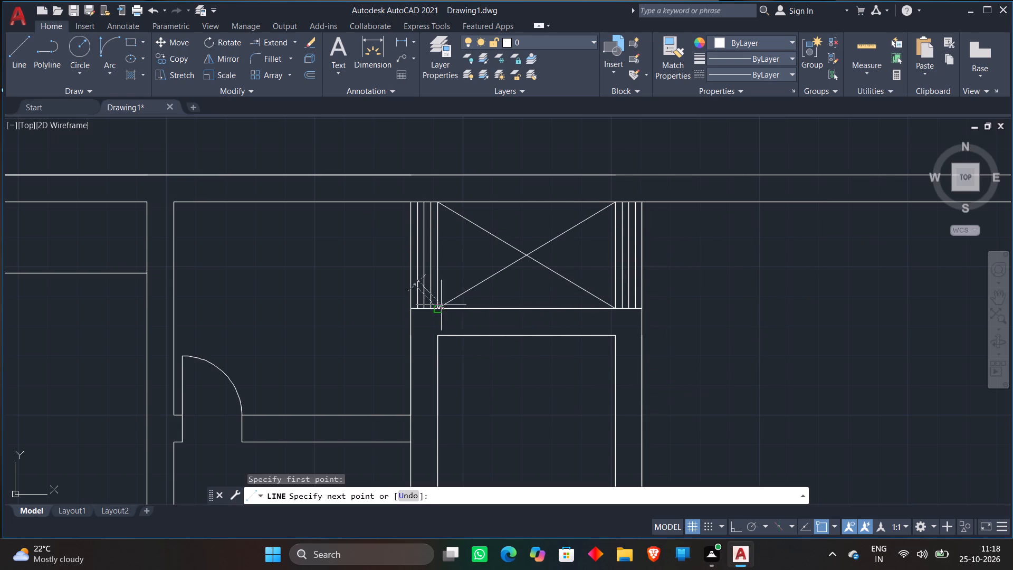
{"action": "key", "text": "space"}
Trim the inner east wall line where it crosses the south wall of the room below the crossed small room.
{"action": "scroll", "coordinate": [474, 280], "scroll_direction": "down", "scroll_amount": 2}
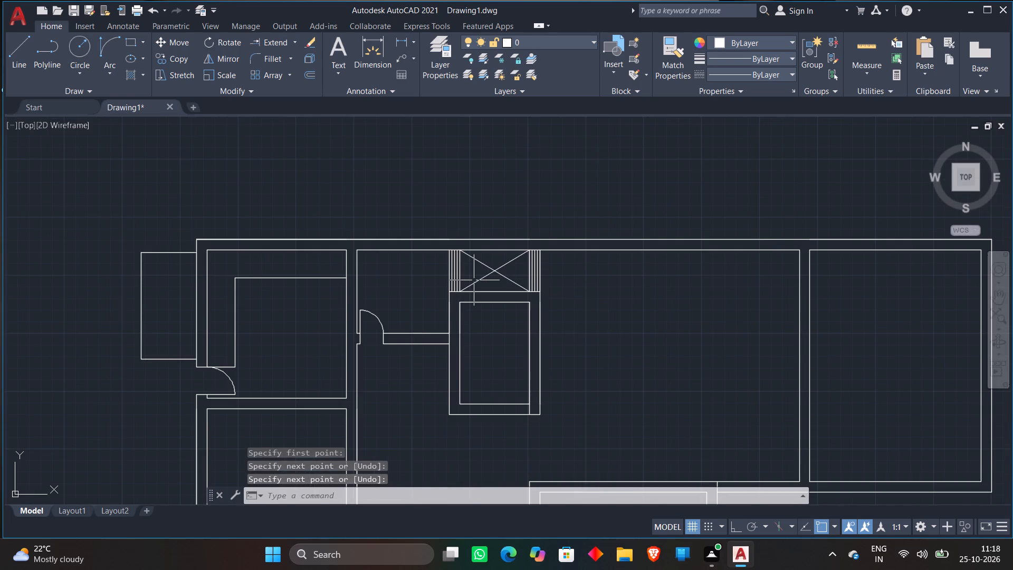
{"action": "scroll", "coordinate": [474, 280], "scroll_direction": "down", "scroll_amount": 1}
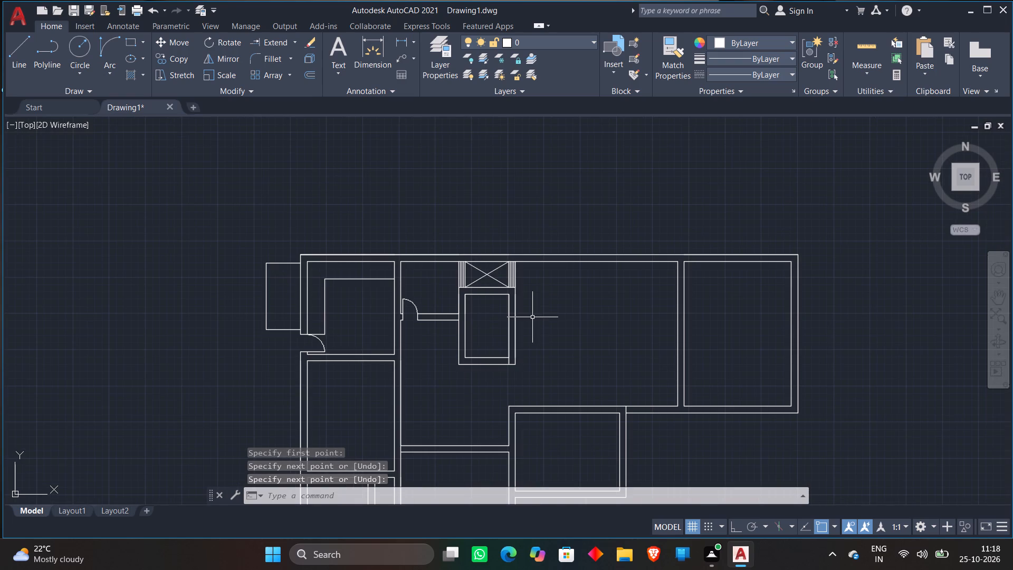
{"action": "middle_click_drag", "start_coordinate": [532, 317], "coordinate": [520, 286]}
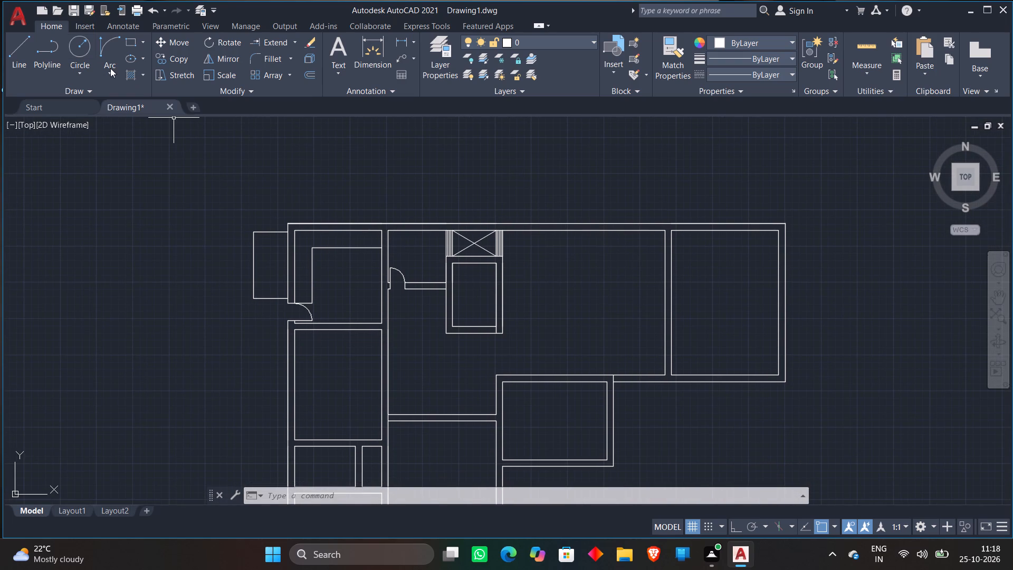
{"action": "left_click", "coordinate": [295, 42]}
{"action": "left_click", "coordinate": [285, 65]}
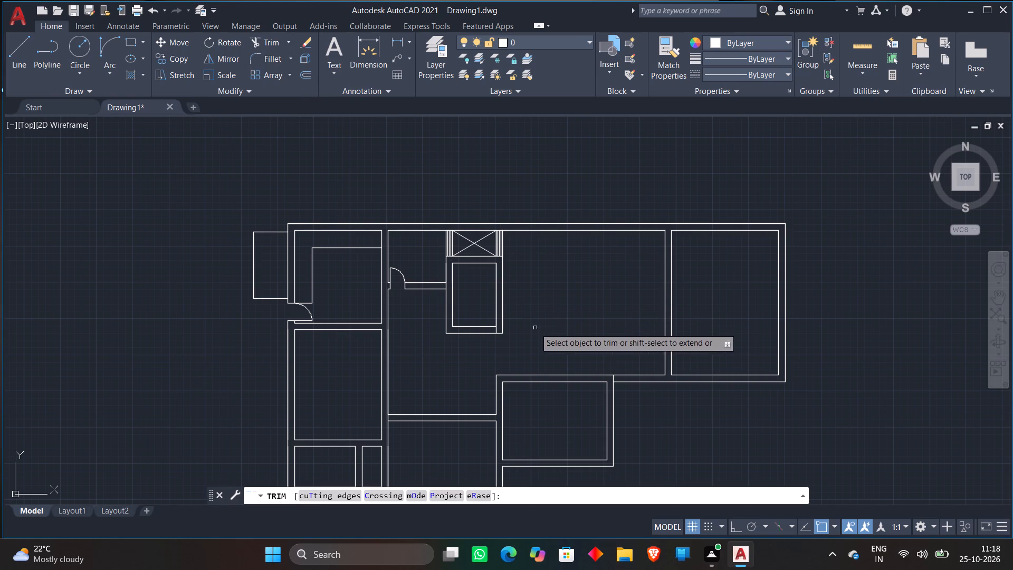
{"action": "scroll", "coordinate": [489, 322], "scroll_direction": "up", "scroll_amount": 3}
{"action": "left_click", "coordinate": [518, 357]}
{"action": "left_click", "coordinate": [490, 364]}
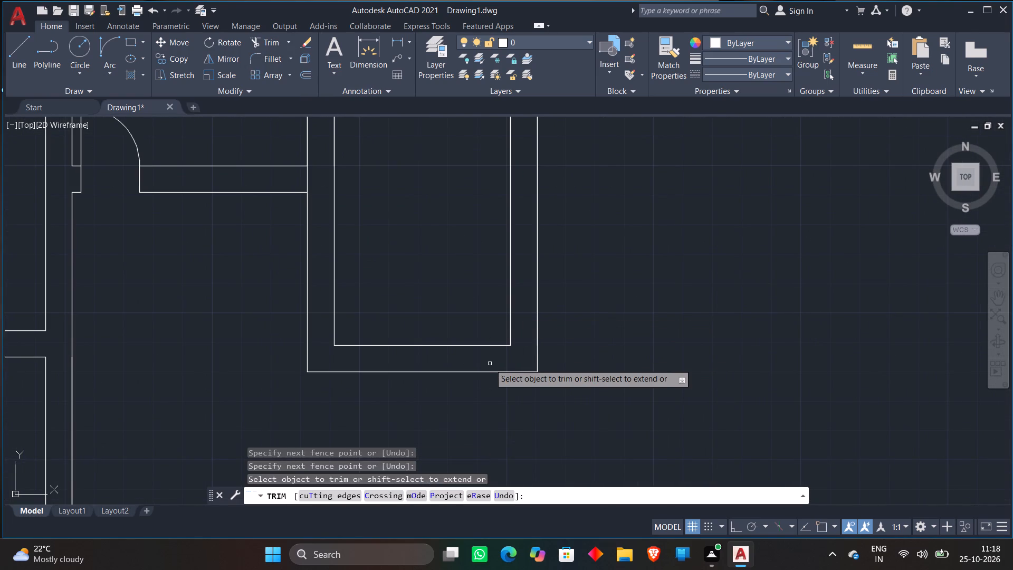
{"action": "key", "text": "space"}
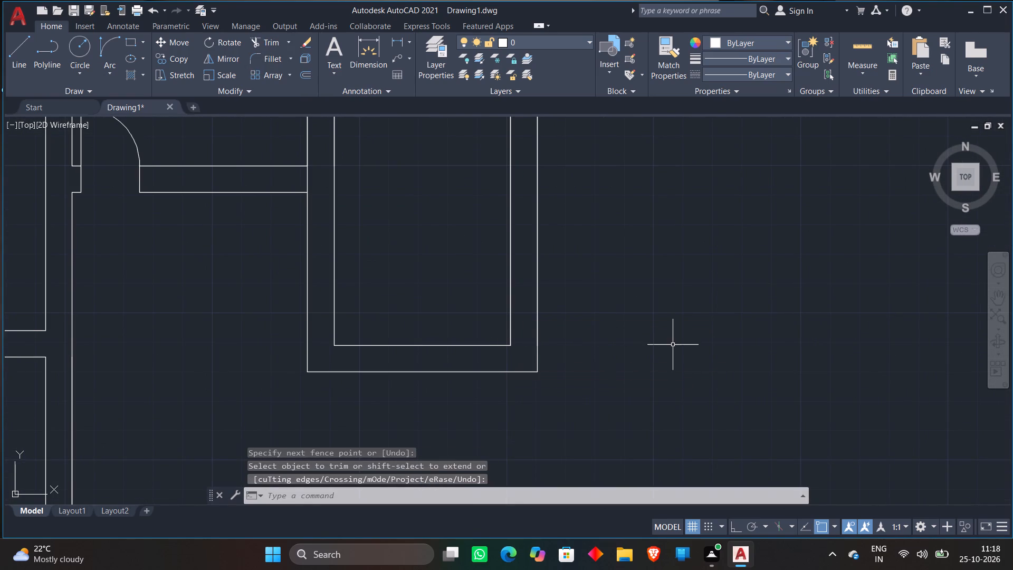
Offset the inner south wall line of the room below the crossed one 3" northward into the room.
{"action": "scroll", "coordinate": [673, 345], "scroll_direction": "down", "scroll_amount": 2}
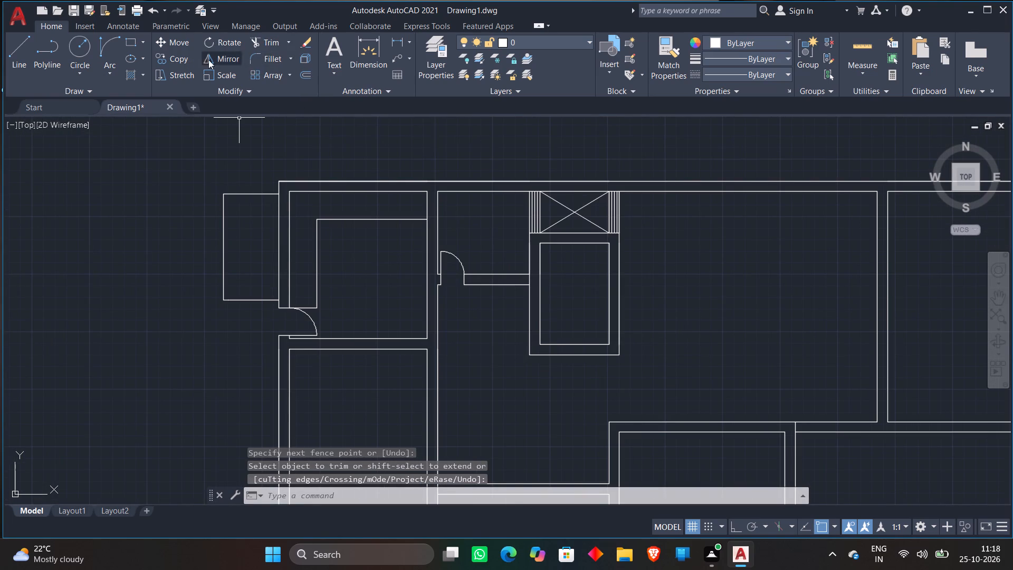
{"action": "left_click", "coordinate": [304, 77]}
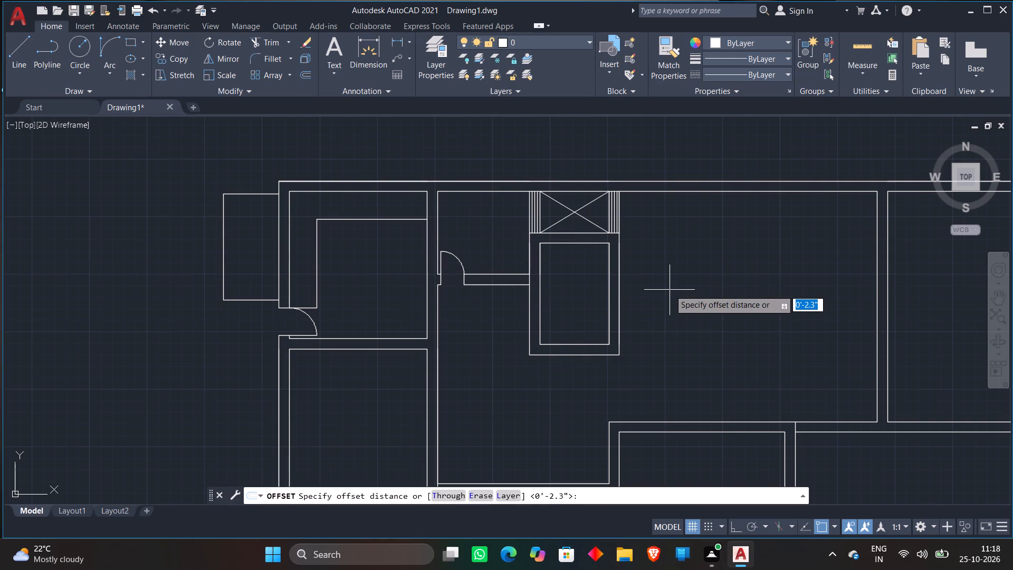
{"action": "type", "text": "3\""}
{"action": "key", "text": "Return"}
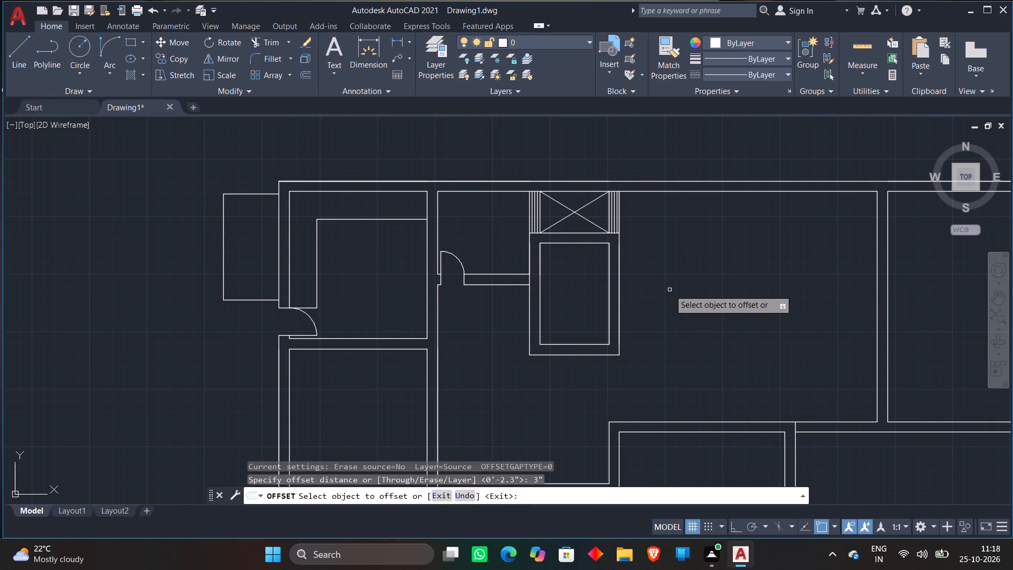
{"action": "scroll", "coordinate": [580, 316], "scroll_direction": "up", "scroll_amount": 3}
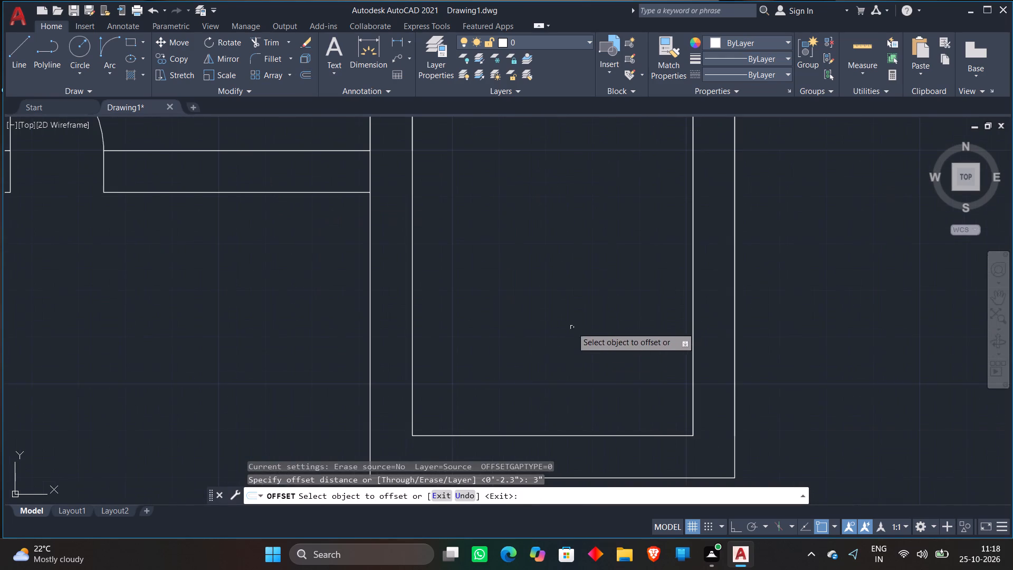
{"action": "scroll", "coordinate": [528, 374], "scroll_direction": "down", "scroll_amount": 2}
{"action": "scroll", "coordinate": [528, 374], "scroll_direction": "up", "scroll_amount": 2}
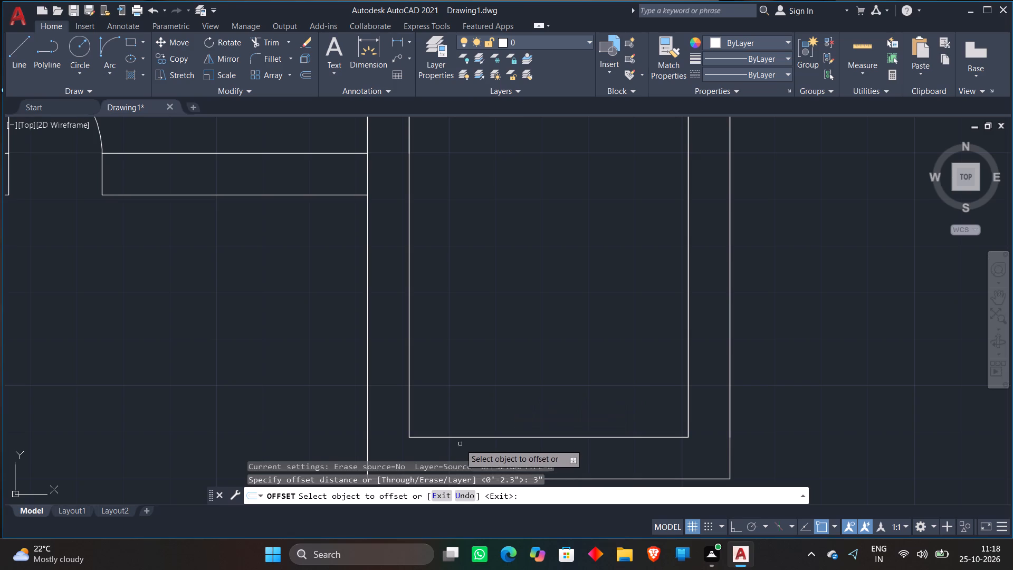
{"action": "left_click", "coordinate": [462, 436]}
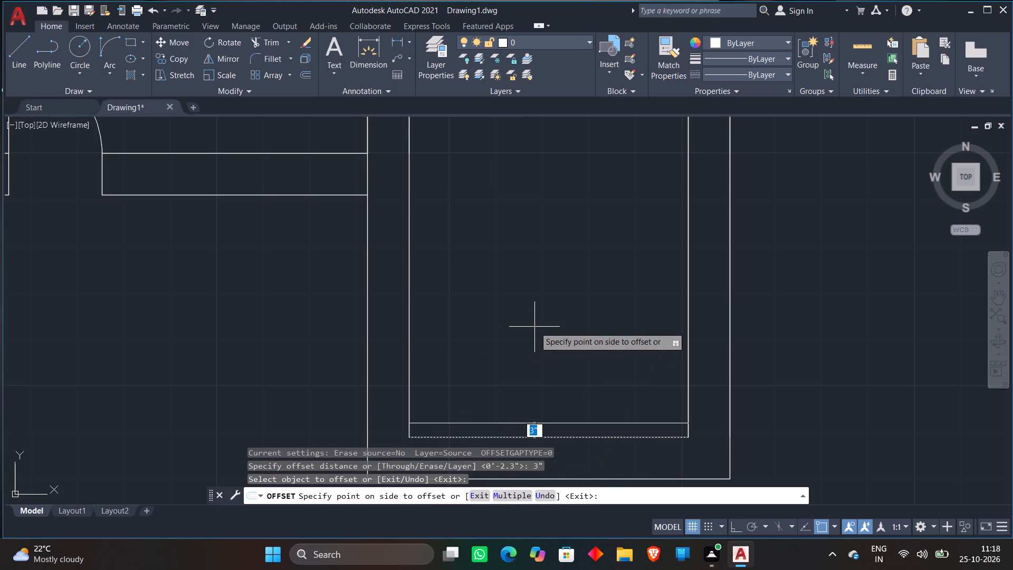
{"action": "left_click", "coordinate": [534, 327]}
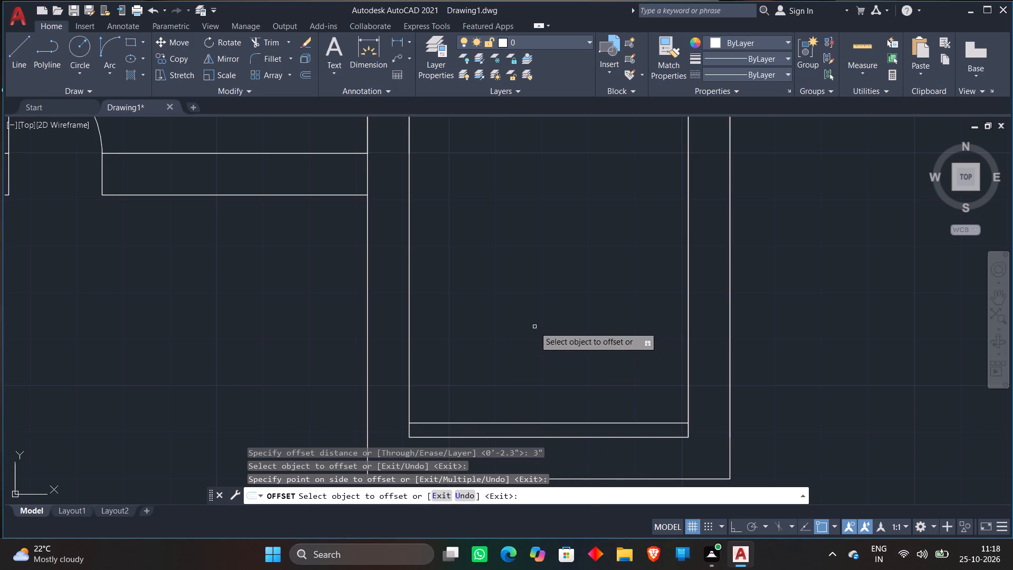
{"action": "key", "text": "space"}
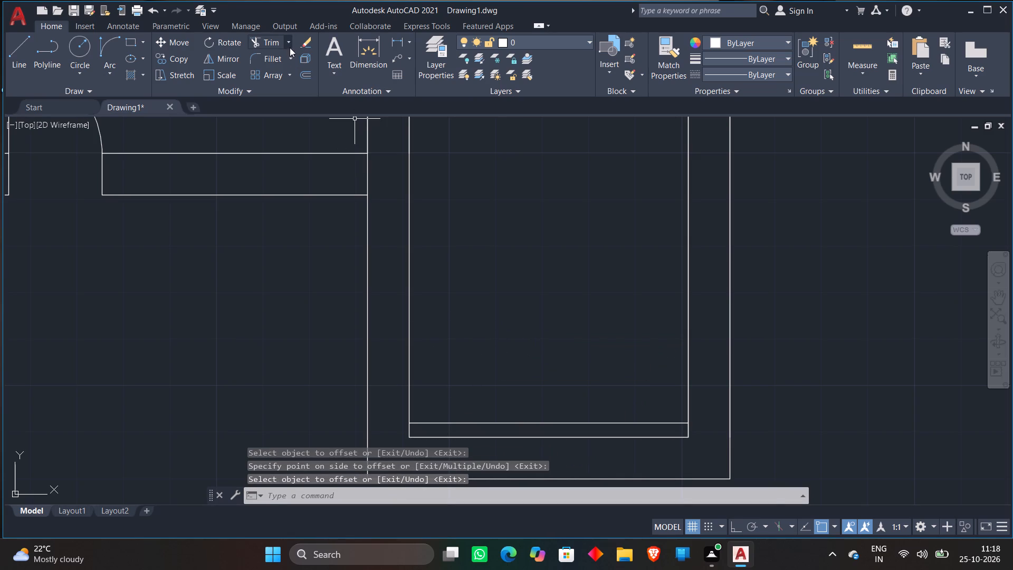
Extend the 3" offset line westward to the outer face of the room's west wall.
{"action": "left_click", "coordinate": [287, 42]}
{"action": "left_click", "coordinate": [285, 87]}
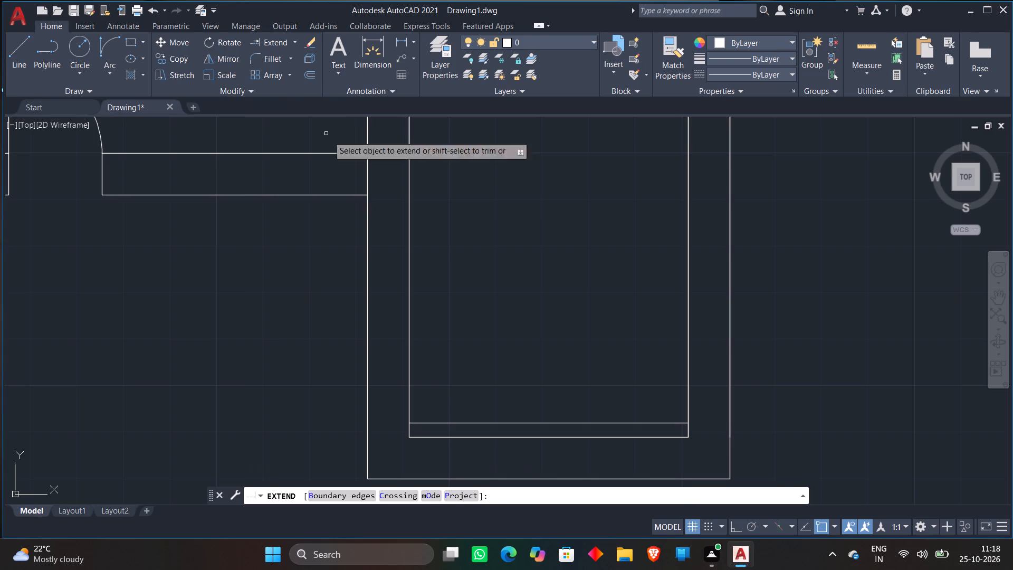
{"action": "left_click", "coordinate": [435, 423]}
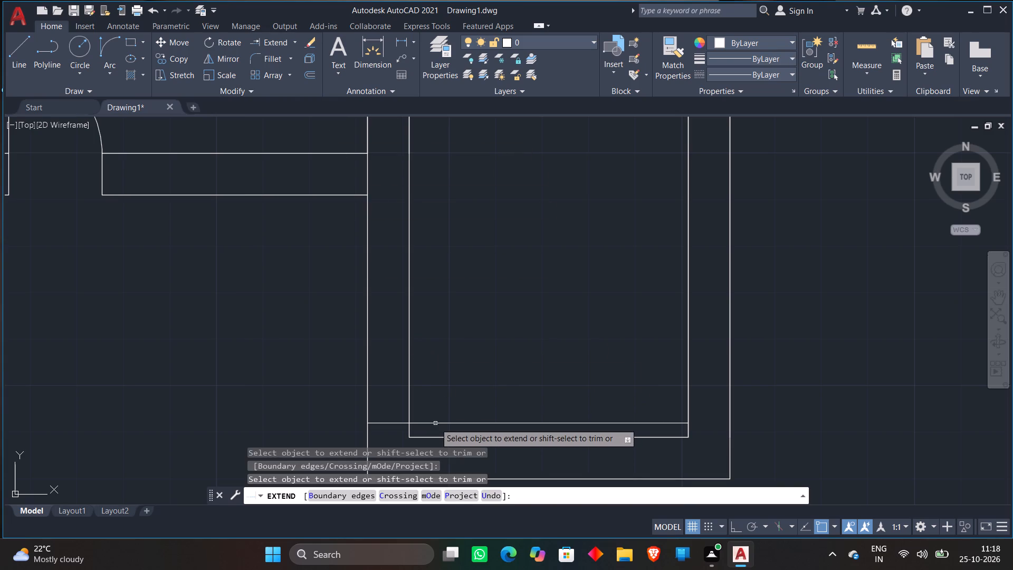
{"action": "scroll", "coordinate": [477, 368], "scroll_direction": "down", "scroll_amount": 1}
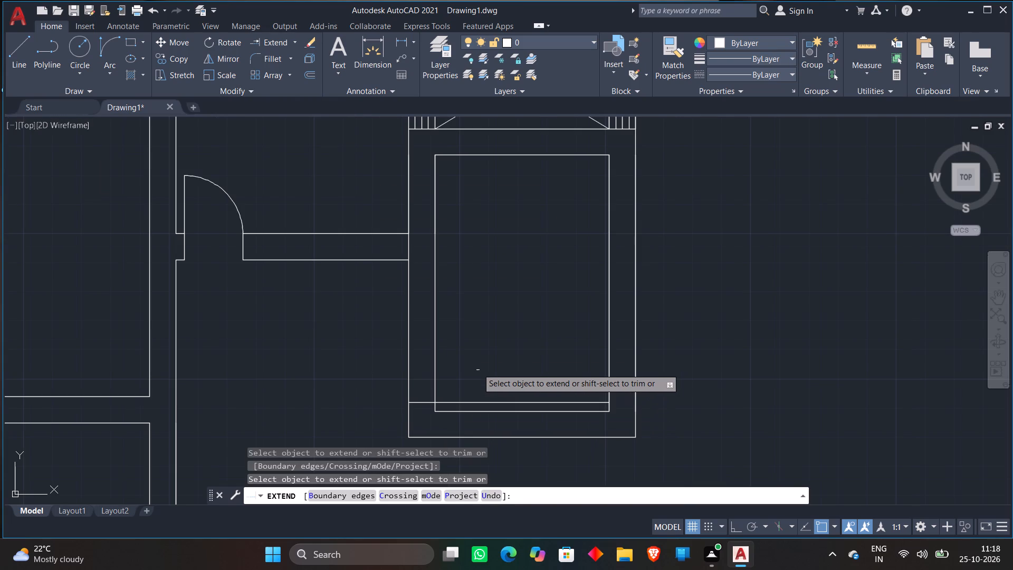
{"action": "key", "text": "space"}
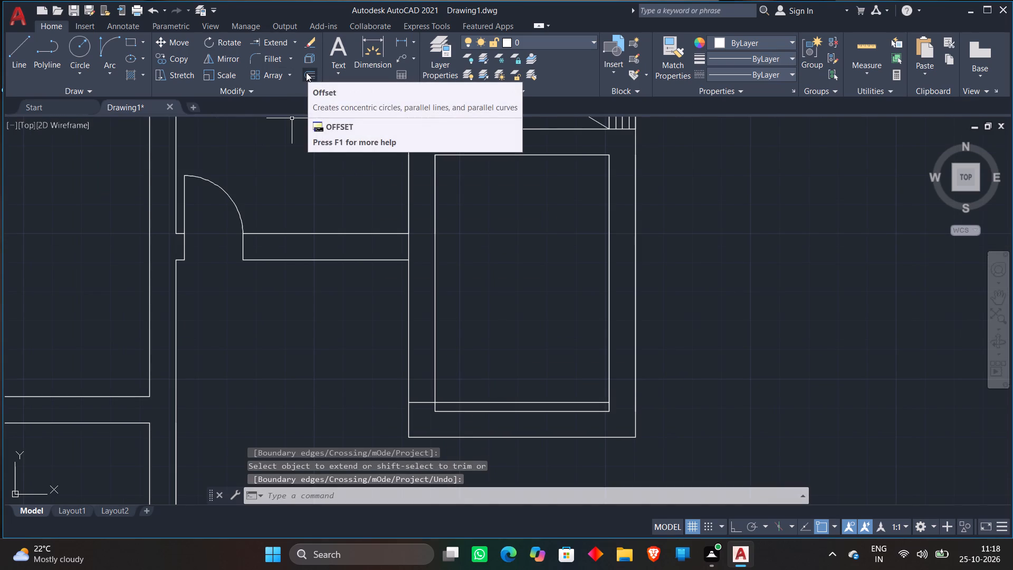
Offset the extended line 2' northward to mark the door opening in the west wall.
{"action": "left_click", "coordinate": [306, 72]}
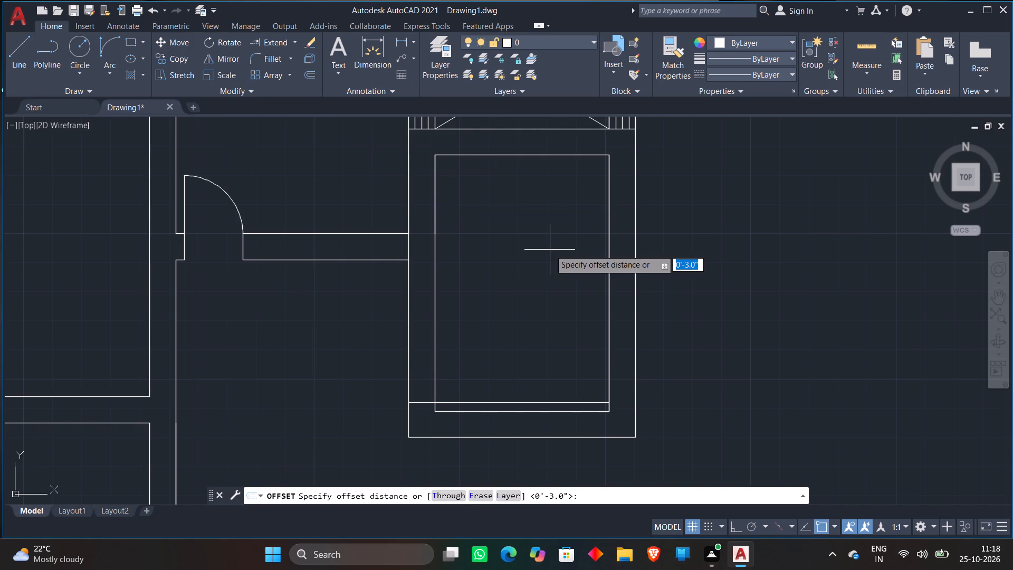
{"action": "type", "text": "2'"}
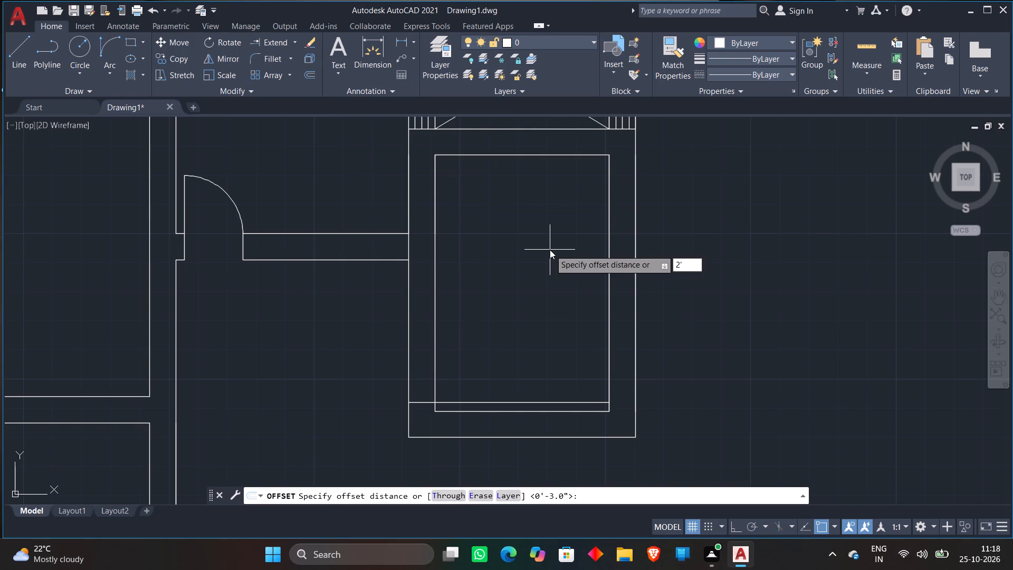
{"action": "key", "text": "Return"}
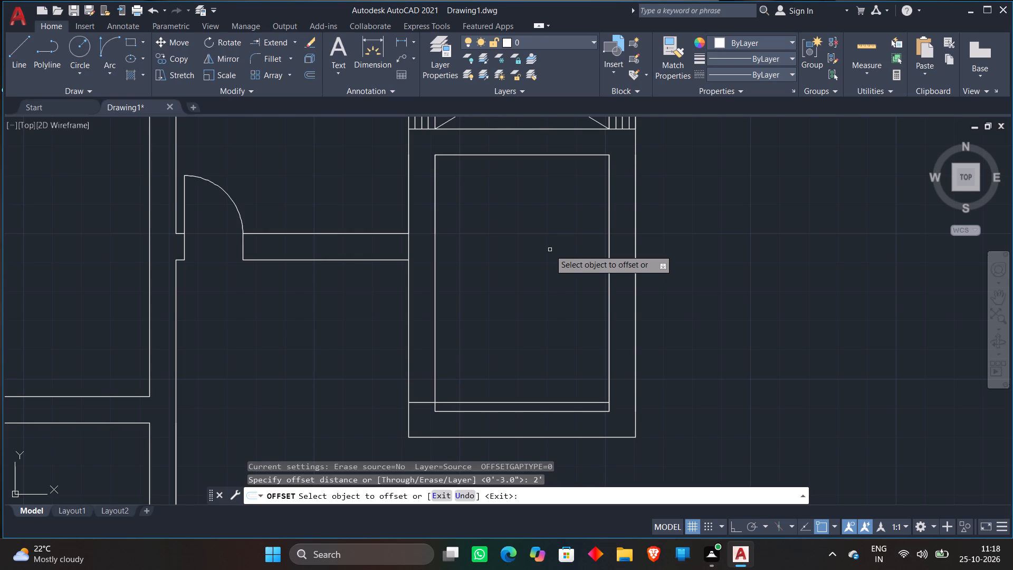
{"action": "left_click", "coordinate": [453, 403]}
{"action": "left_click", "coordinate": [503, 317]}
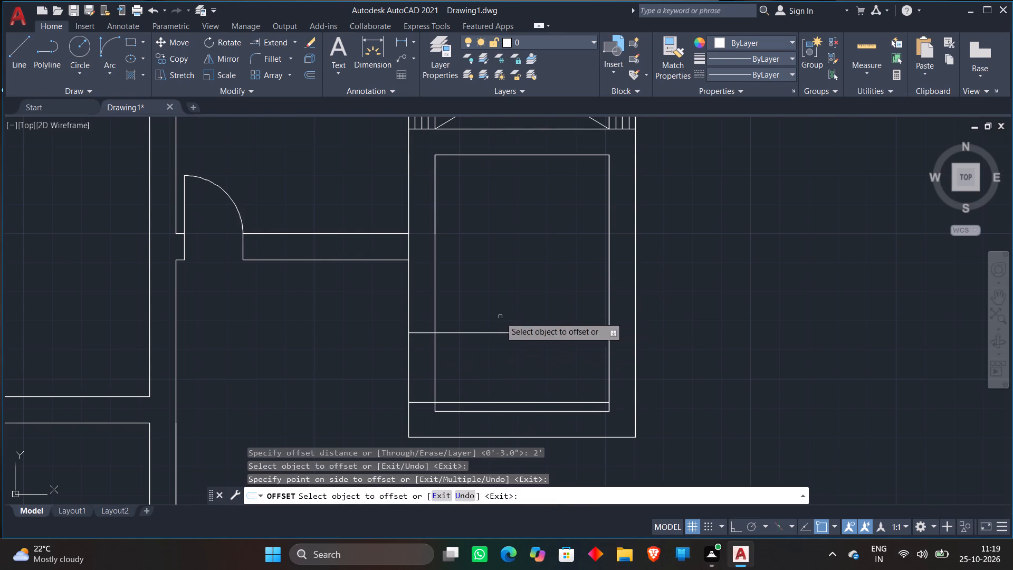
Offset the room's inner west wall line 2' eastward into the room.
{"action": "left_click", "coordinate": [435, 360]}
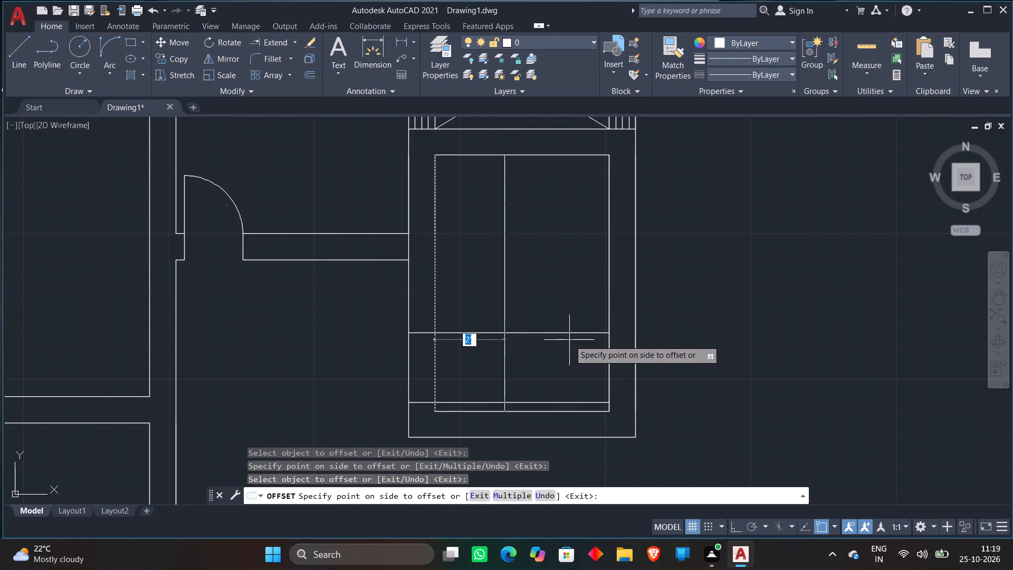
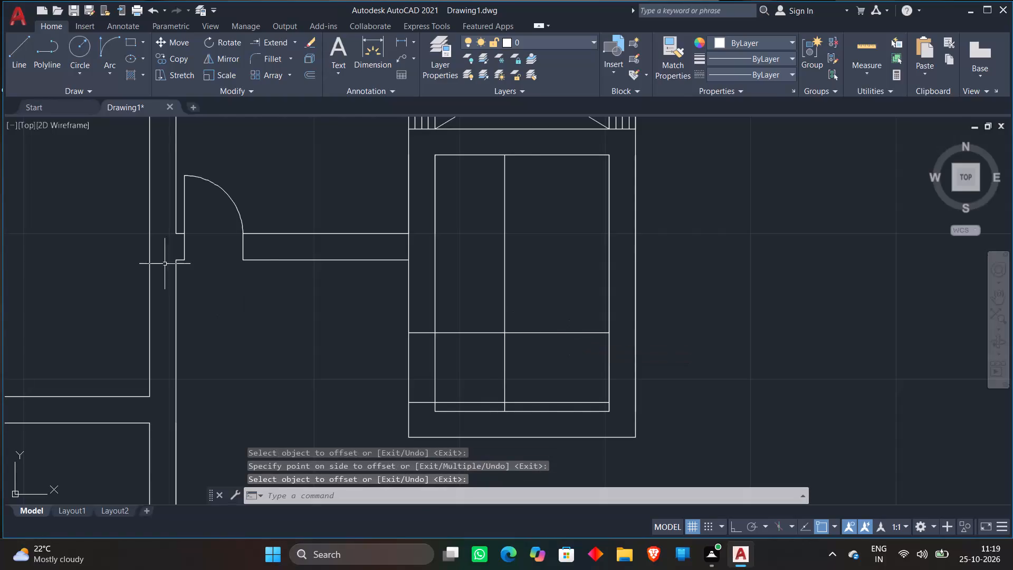
Draw the door swing arc from the opening's north edge on the inner west wall to the crossing of the 2' and 3" offset lines.
{"action": "left_click", "coordinate": [109, 50]}
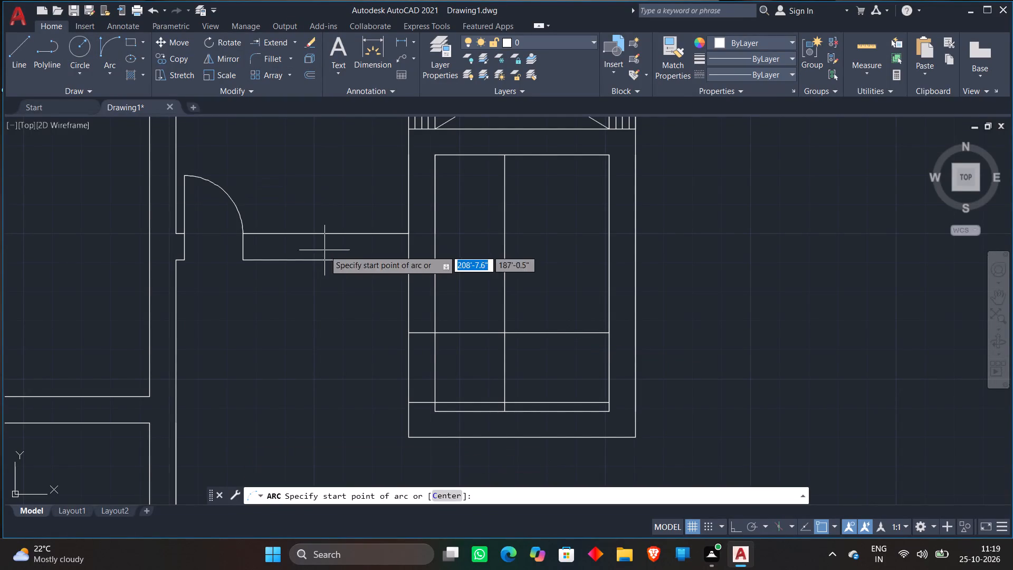
{"action": "left_click", "coordinate": [431, 334]}
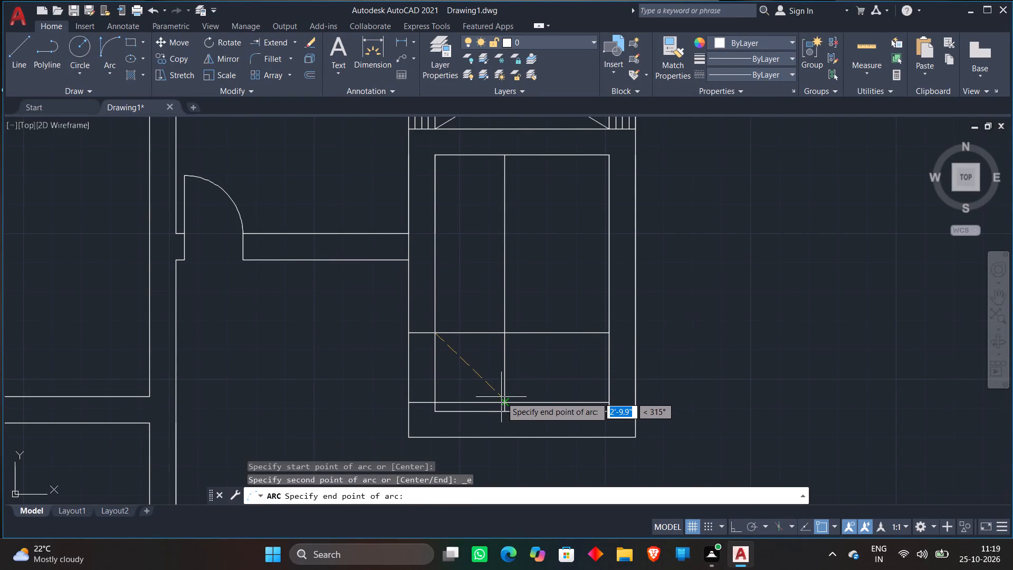
{"action": "left_click", "coordinate": [504, 399]}
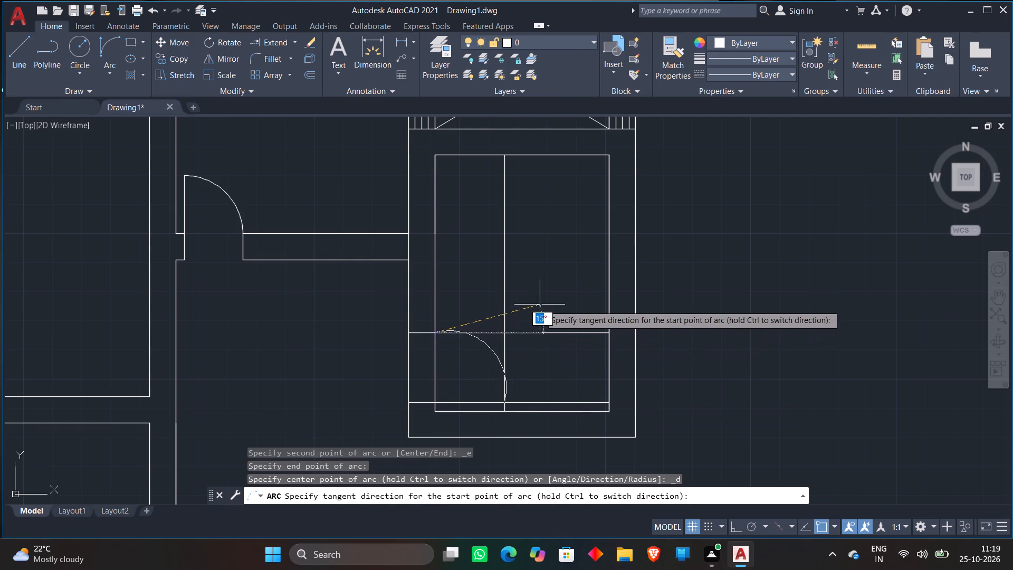
{"action": "key", "text": "F8"}
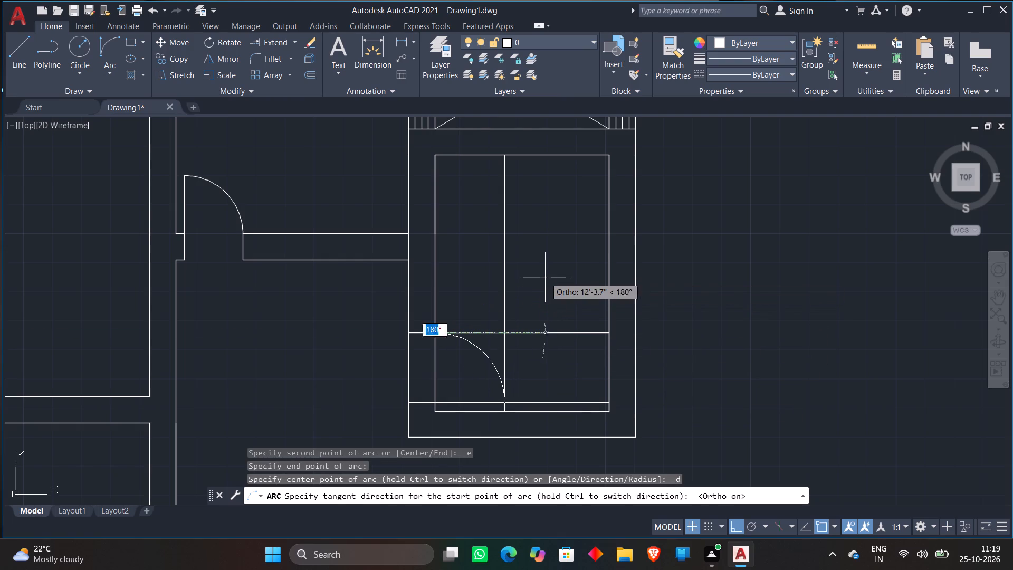
{"action": "left_click", "coordinate": [545, 277]}
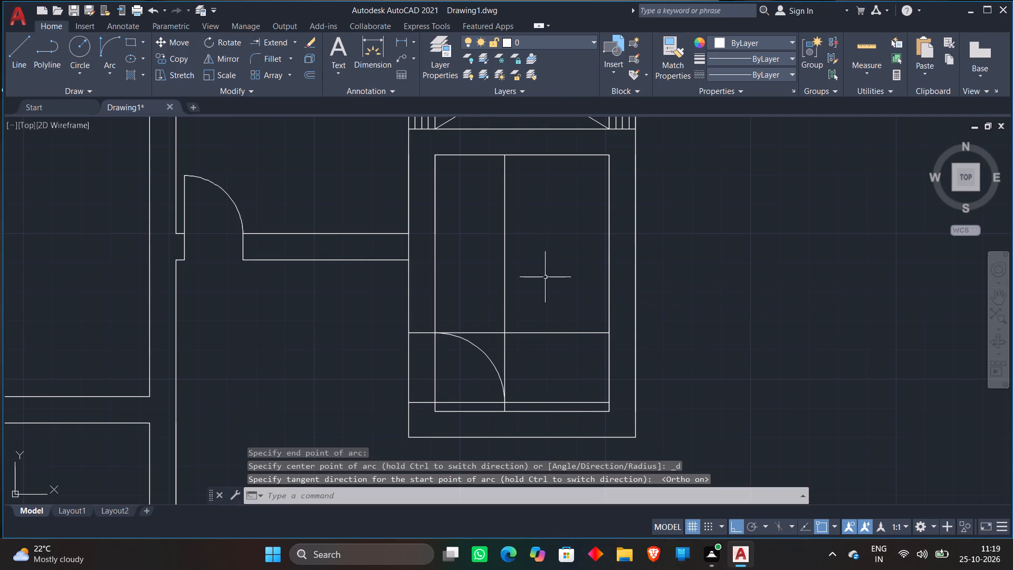
Trim the excess construction lines and both west wall lines across the opening, leaving the door leaf, jambs and swing arc.
{"action": "left_click", "coordinate": [292, 43]}
{"action": "left_click", "coordinate": [285, 66]}
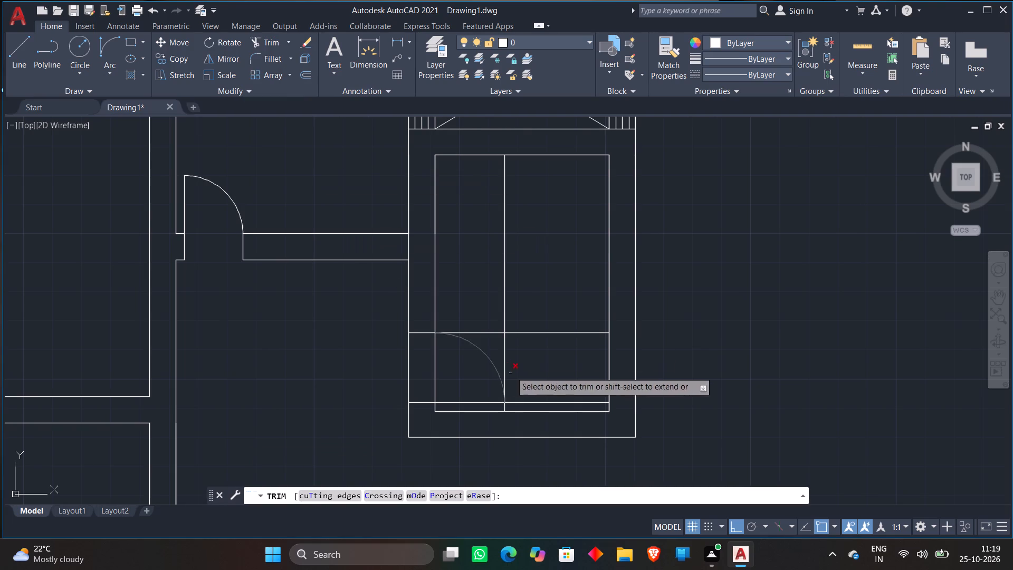
{"action": "left_click", "coordinate": [479, 305]}
{"action": "left_click", "coordinate": [562, 345]}
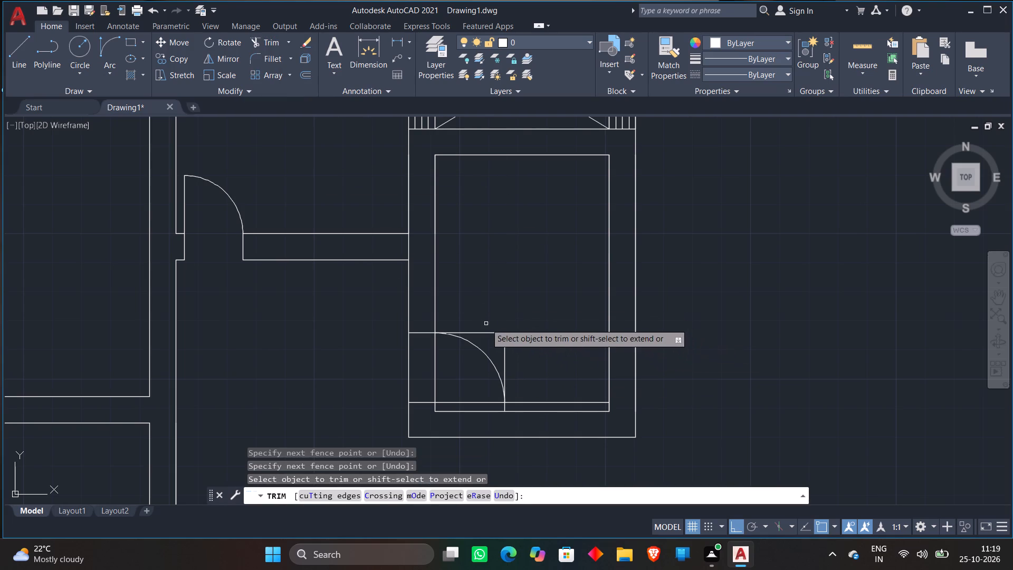
{"action": "left_click", "coordinate": [486, 324]}
{"action": "left_click", "coordinate": [514, 345]}
{"action": "scroll", "coordinate": [512, 410], "scroll_direction": "up", "scroll_amount": 2}
{"action": "left_click", "coordinate": [470, 405]}
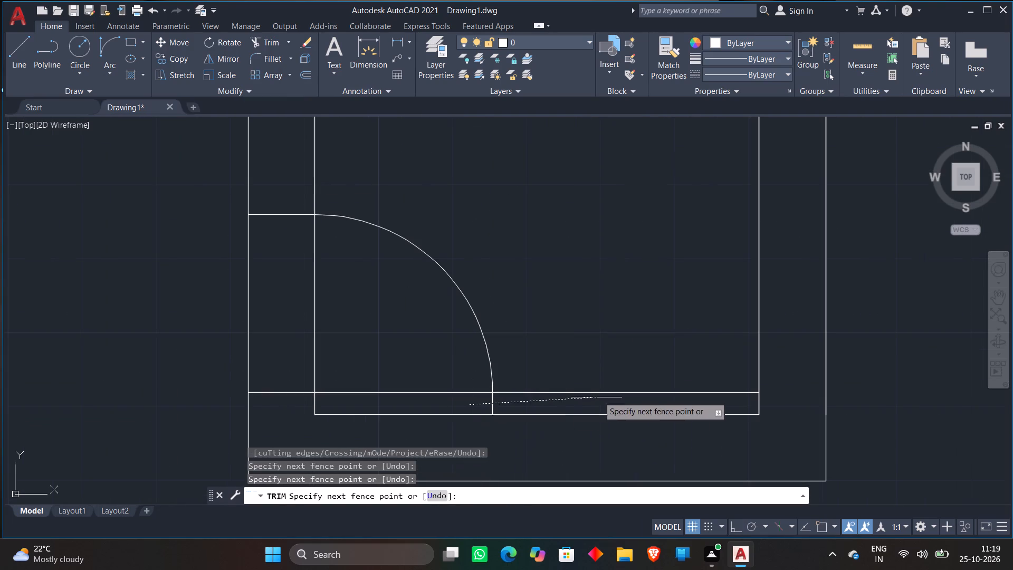
{"action": "left_click", "coordinate": [597, 378]}
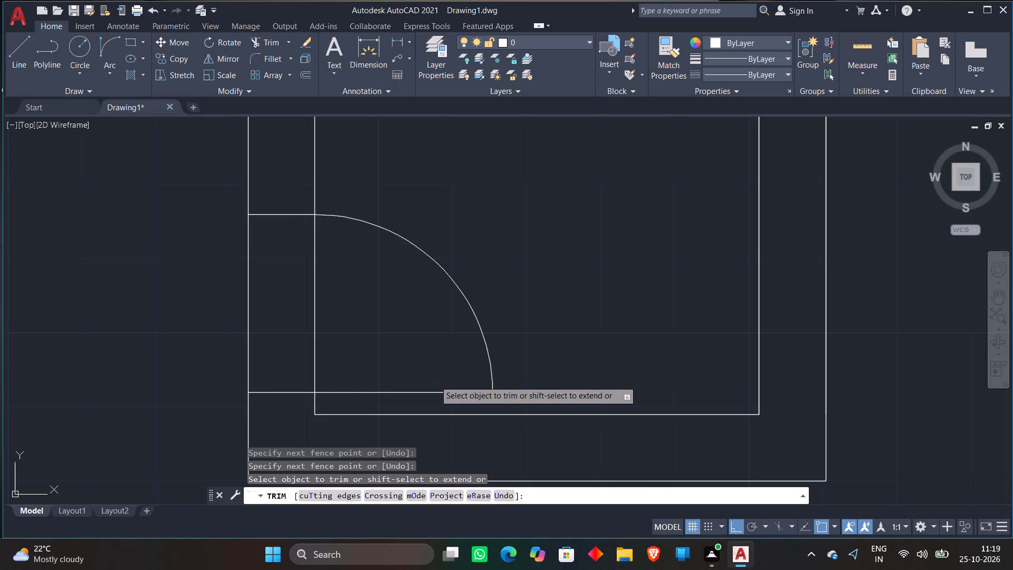
{"action": "left_click", "coordinate": [380, 298]}
{"action": "left_click", "coordinate": [215, 296]}
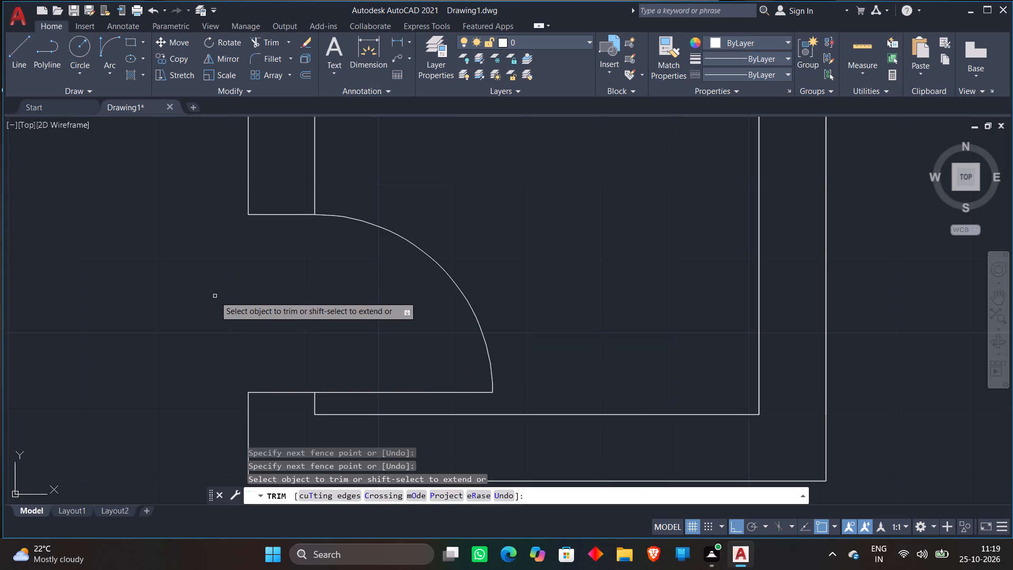
{"action": "key", "text": "space"}
Offset the inner north wall line of the large room below the northwest room 3" southward into the room.
{"action": "scroll", "coordinate": [234, 293], "scroll_direction": "down", "scroll_amount": 3}
{"action": "scroll", "coordinate": [308, 272], "scroll_direction": "down", "scroll_amount": 1}
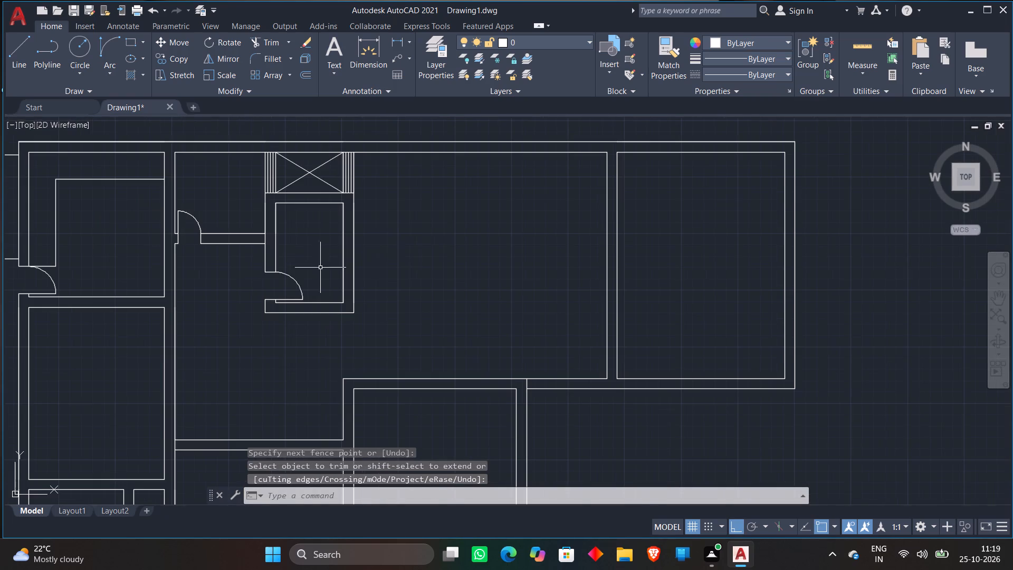
{"action": "scroll", "coordinate": [425, 245], "scroll_direction": "down", "scroll_amount": 1}
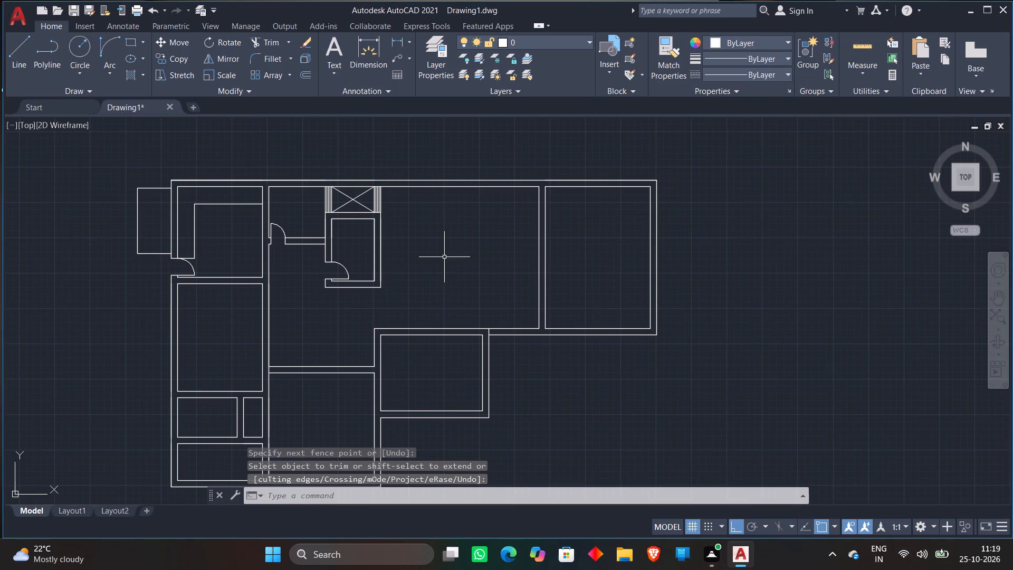
{"action": "middle_click_drag", "start_coordinate": [445, 257], "coordinate": [513, 168]}
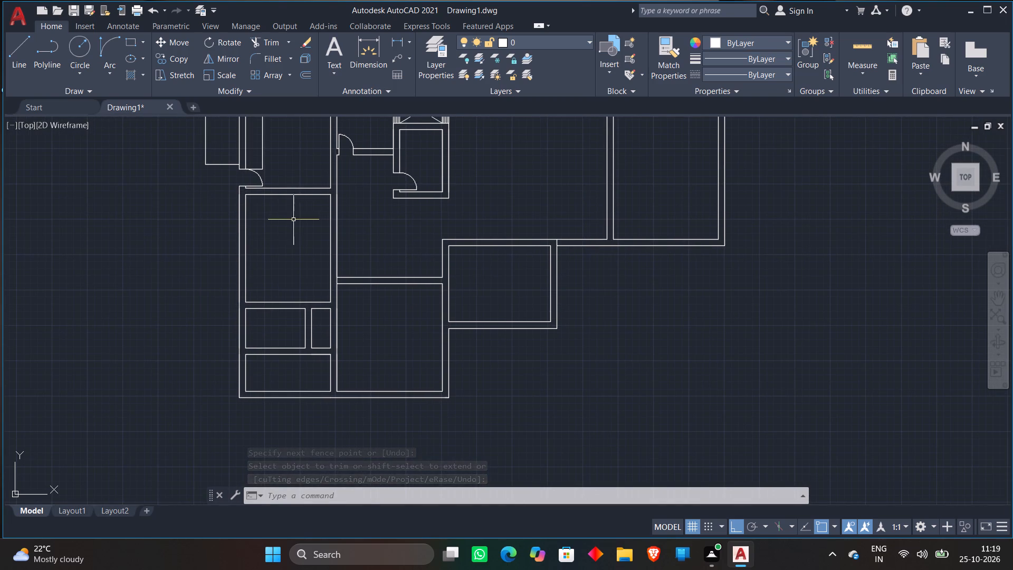
{"action": "scroll", "coordinate": [318, 178], "scroll_direction": "up", "scroll_amount": 2}
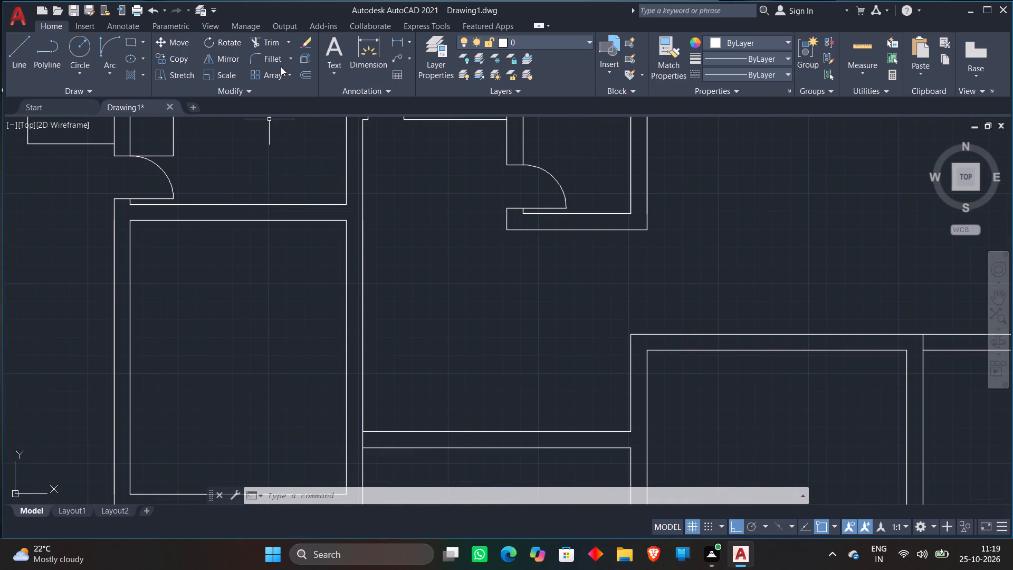
{"action": "left_click", "coordinate": [305, 74]}
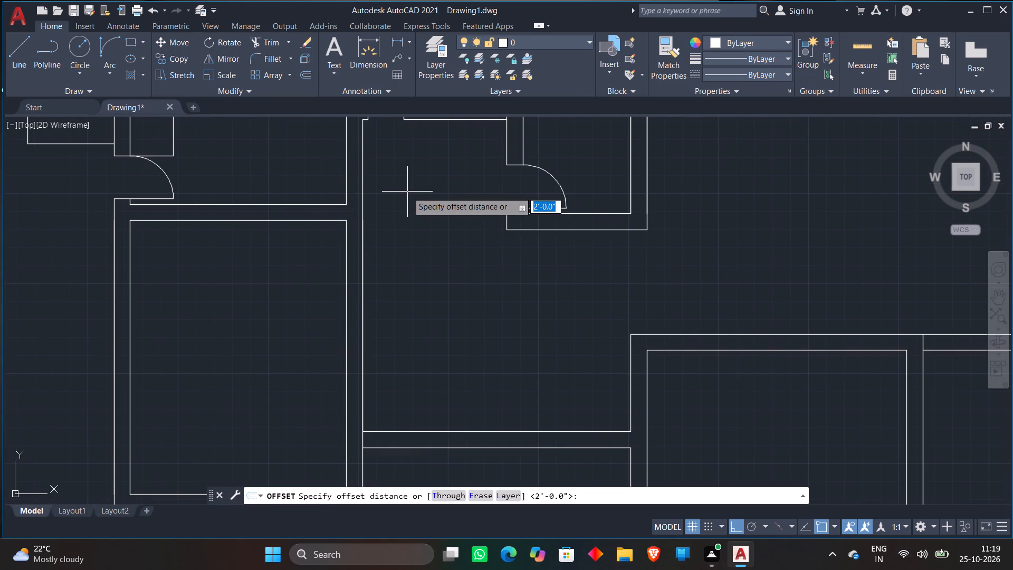
{"action": "type", "text": "3\""}
{"action": "key", "text": "Return"}
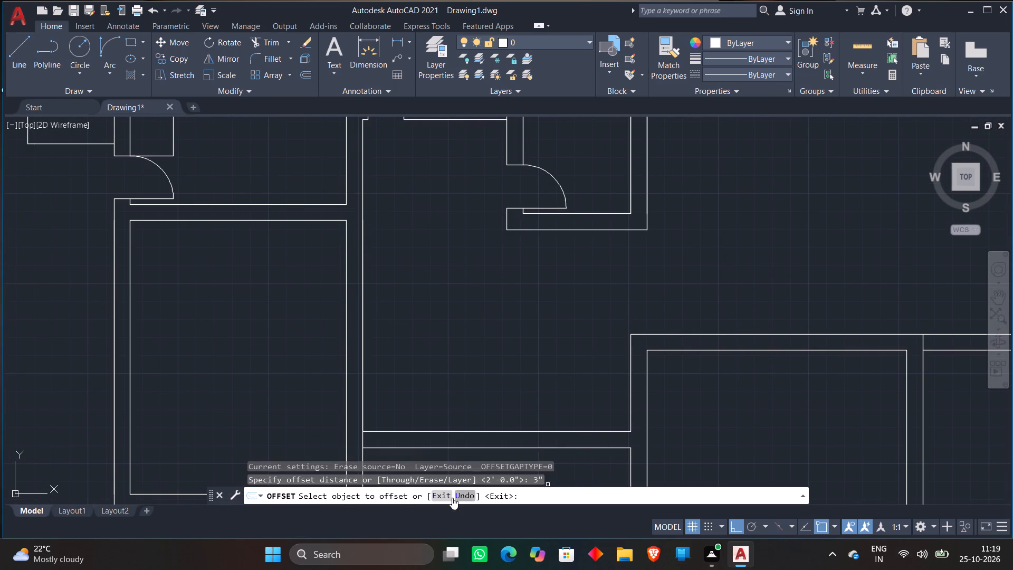
{"action": "left_click", "coordinate": [297, 220]}
{"action": "left_click", "coordinate": [293, 256]}
{"action": "key", "text": "space"}
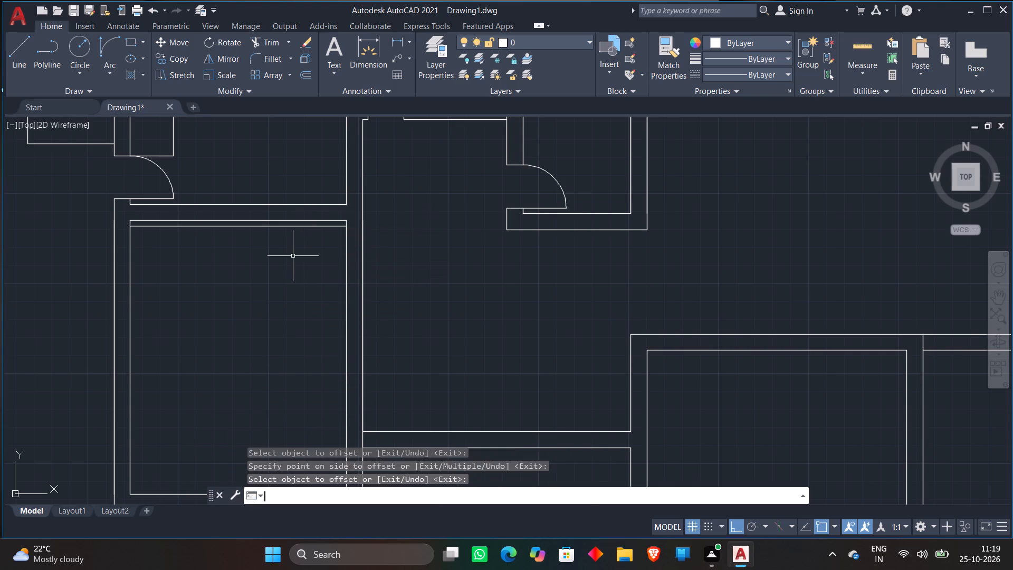
Extend the 3" offset line eastward to the outer face of the room's east wall.
{"action": "left_click", "coordinate": [287, 42]}
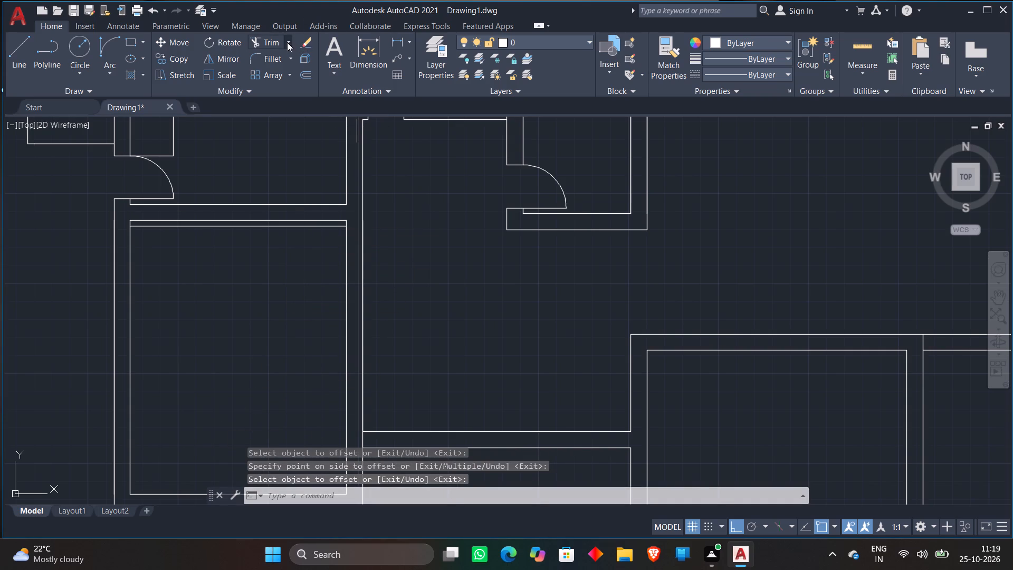
{"action": "left_click", "coordinate": [281, 82]}
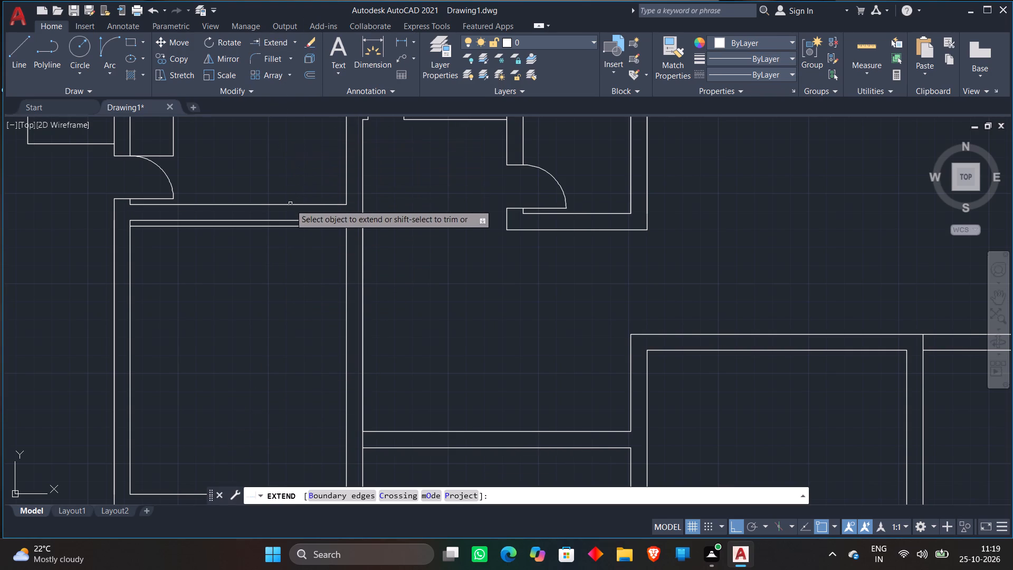
{"action": "left_click", "coordinate": [314, 228]}
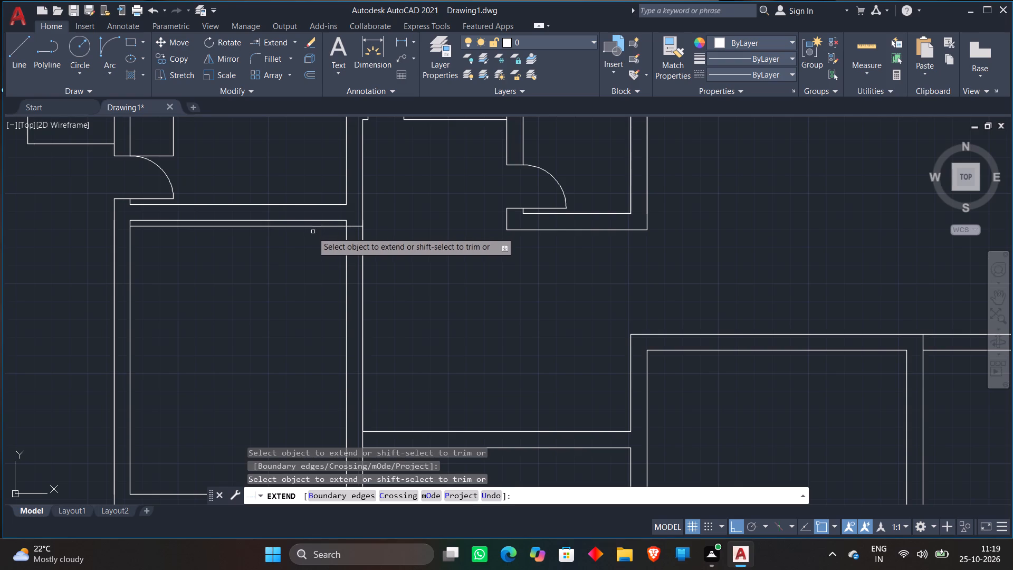
{"action": "key", "text": "space"}
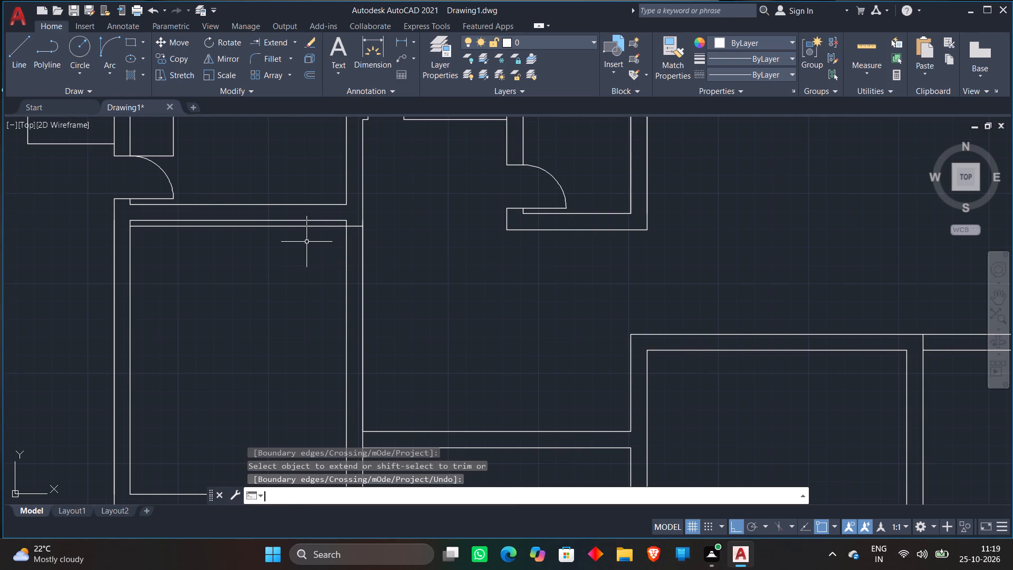
Offset the extended line 2' southward and the room's inner east wall line 2' westward to frame the door.
{"action": "key", "text": "o"}
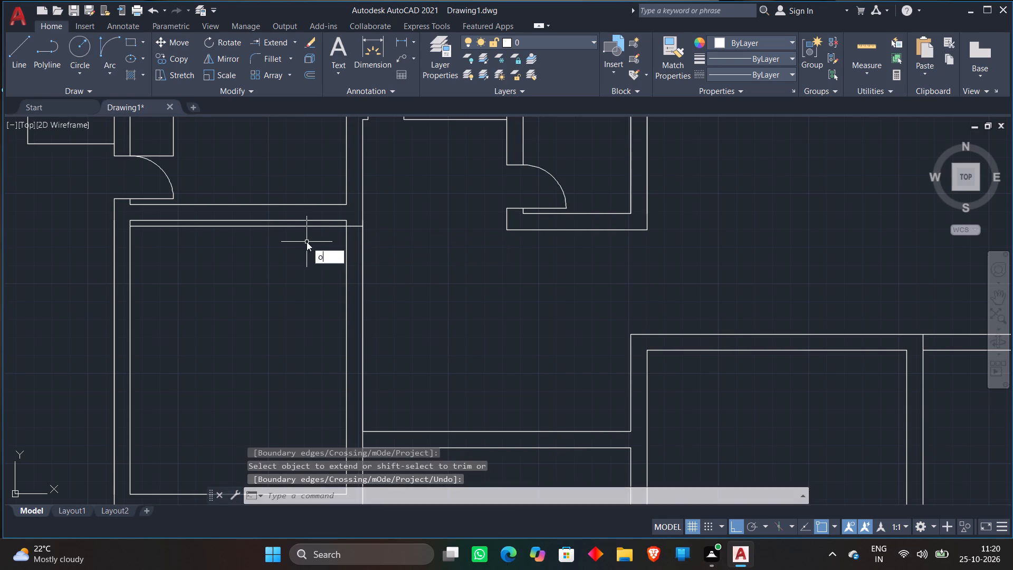
{"action": "key", "text": "Return"}
{"action": "type", "text": "2'"}
{"action": "key", "text": "Return"}
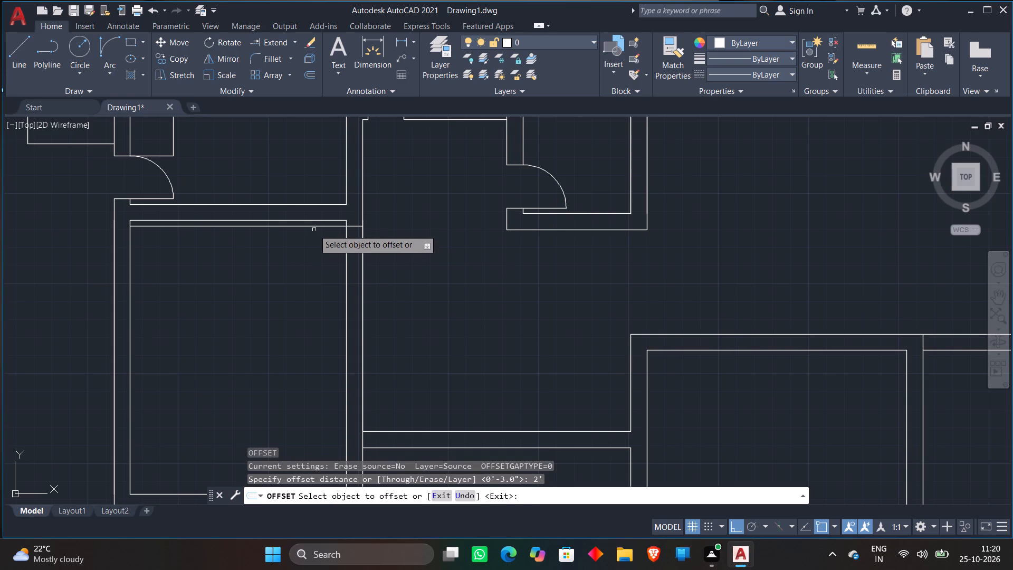
{"action": "left_click", "coordinate": [315, 227]}
{"action": "left_click", "coordinate": [299, 306]}
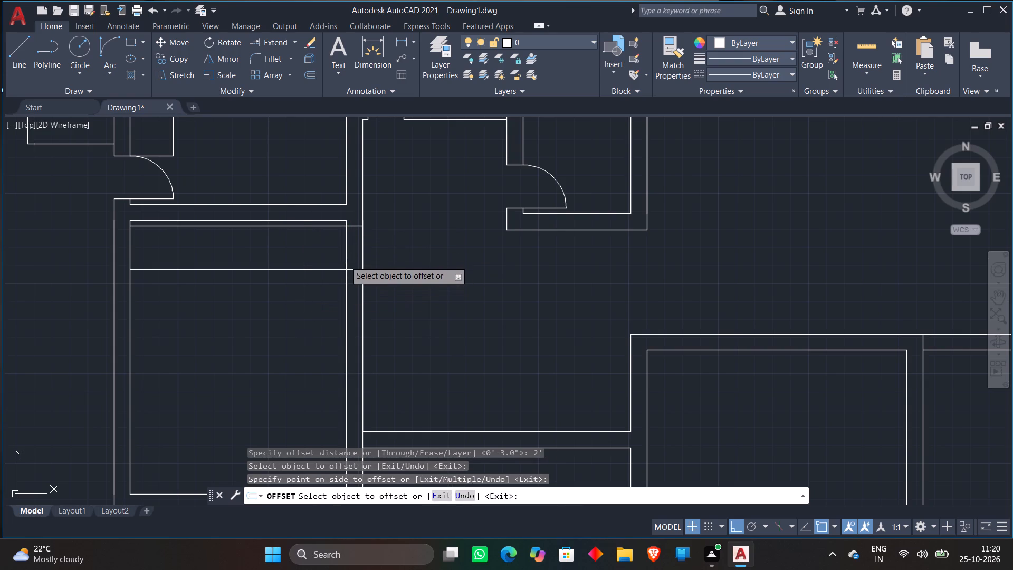
{"action": "left_click", "coordinate": [345, 261]}
{"action": "left_click", "coordinate": [274, 270]}
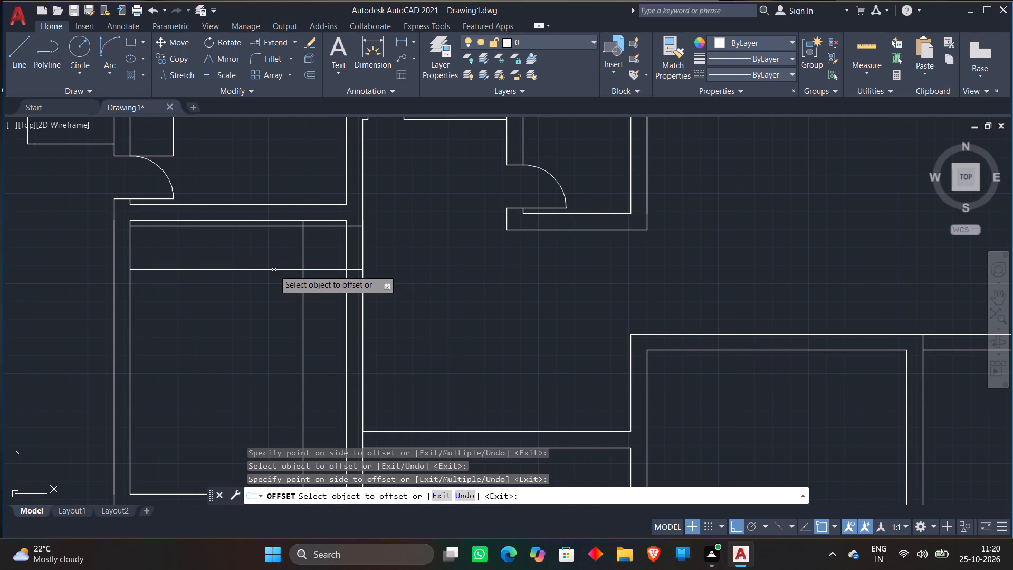
{"action": "key", "text": "space"}
Draw the door swing arc from the opening's south edge on the inner east wall to the crossing of the 2' and 3" offset lines.
{"action": "left_click", "coordinate": [105, 42]}
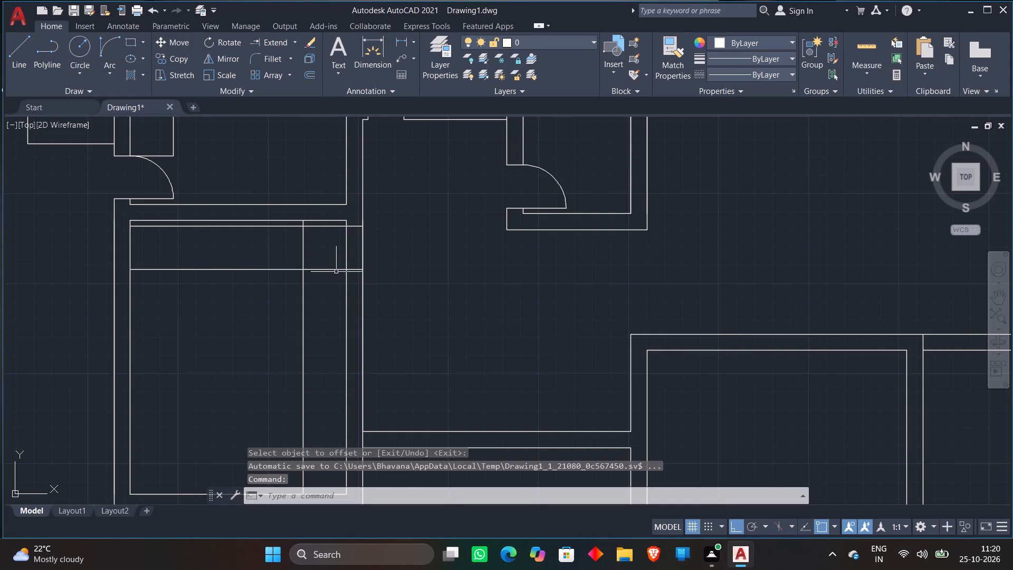
{"action": "left_click", "coordinate": [109, 40]}
{"action": "scroll", "coordinate": [344, 272], "scroll_direction": "up", "scroll_amount": 2}
{"action": "left_click", "coordinate": [345, 263]}
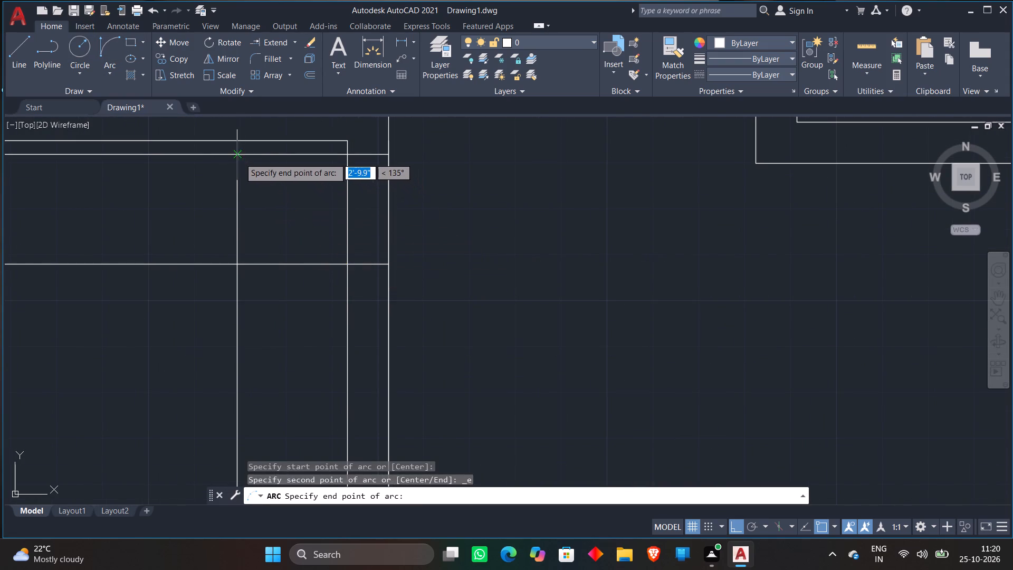
{"action": "left_click", "coordinate": [240, 158]}
{"action": "left_click", "coordinate": [199, 280]}
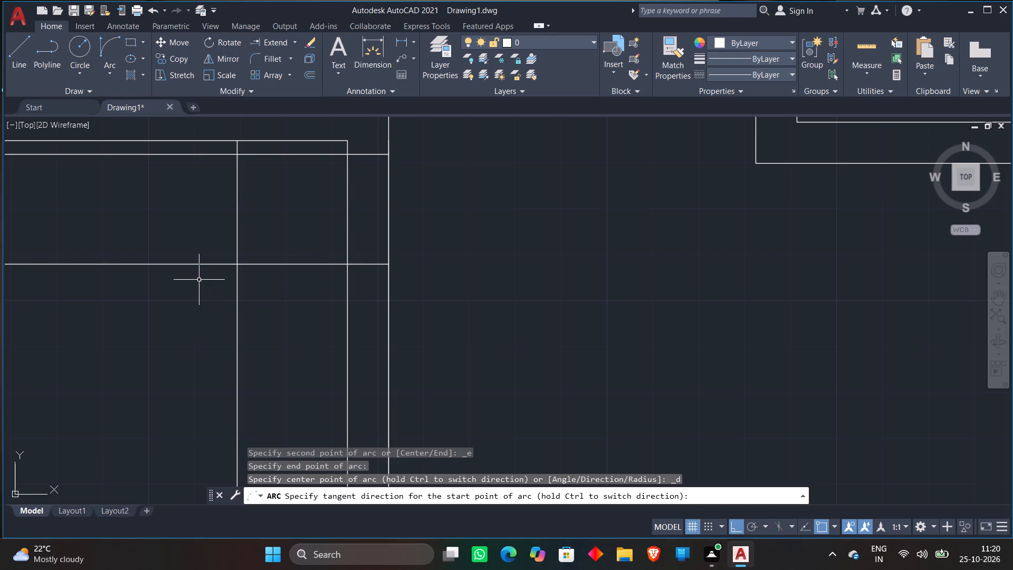
Trim the excess construction lines and both east wall lines across the opening, leaving the door leaf, jambs and swing arc.
{"action": "left_click", "coordinate": [295, 44]}
{"action": "left_click", "coordinate": [282, 65]}
{"action": "scroll", "coordinate": [251, 182], "scroll_direction": "down", "scroll_amount": 1}
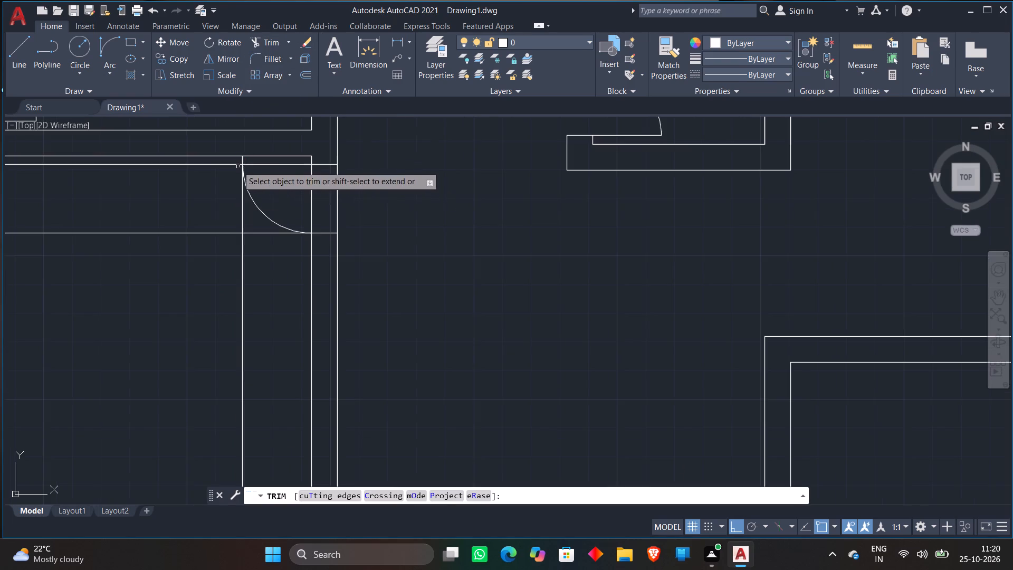
{"action": "scroll", "coordinate": [237, 163], "scroll_direction": "up", "scroll_amount": 5}
{"action": "left_click", "coordinate": [274, 147]}
{"action": "double_click", "coordinate": [226, 185]}
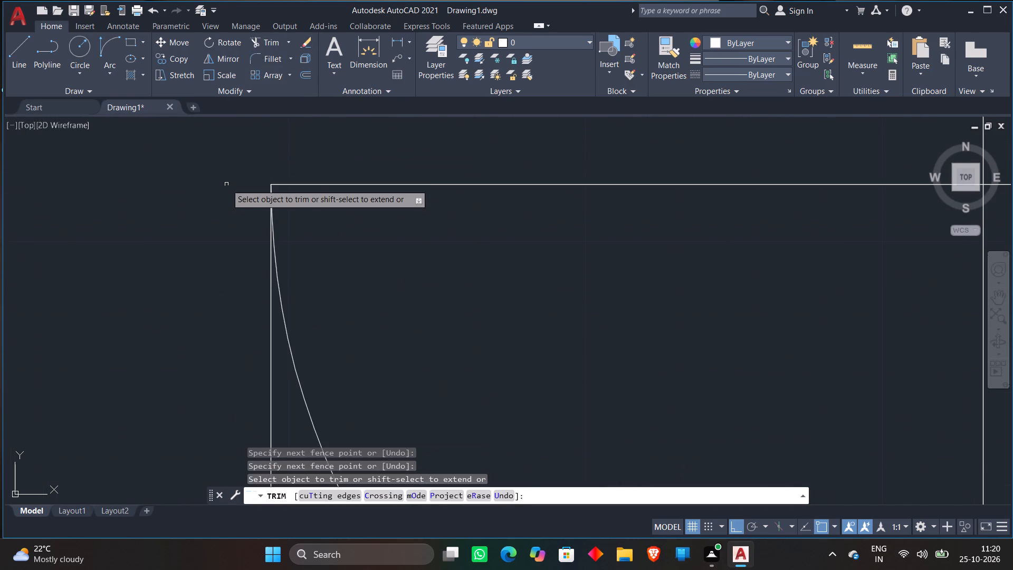
{"action": "scroll", "coordinate": [232, 170], "scroll_direction": "down", "scroll_amount": 5}
{"action": "left_click_drag", "start_coordinate": [214, 256], "coordinate": [218, 258]}
{"action": "left_click", "coordinate": [279, 389]}
{"action": "scroll", "coordinate": [228, 273], "scroll_direction": "down", "scroll_amount": 3}
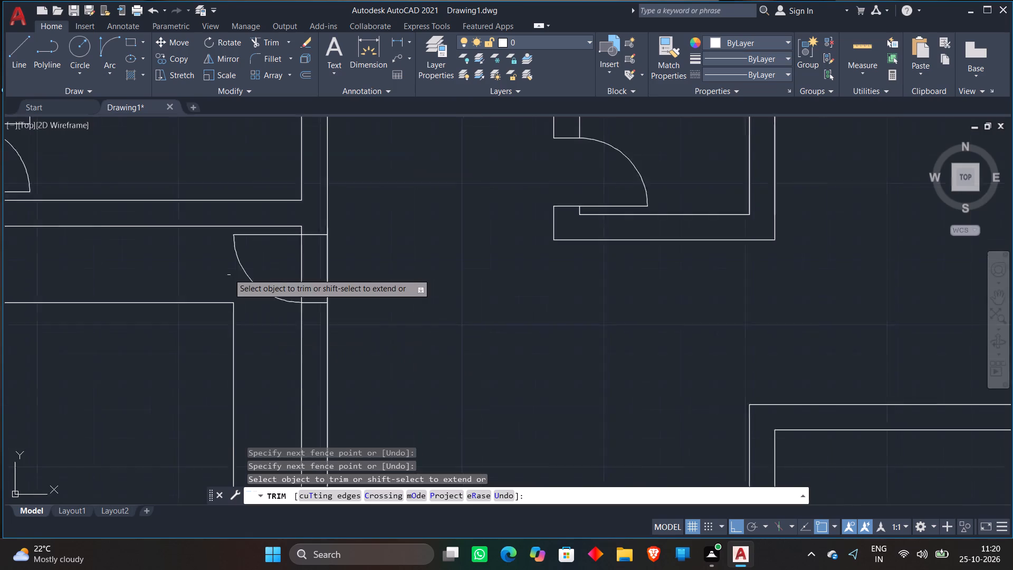
{"action": "scroll", "coordinate": [228, 273], "scroll_direction": "down", "scroll_amount": 1}
{"action": "left_click", "coordinate": [166, 262]}
{"action": "left_click", "coordinate": [240, 339]}
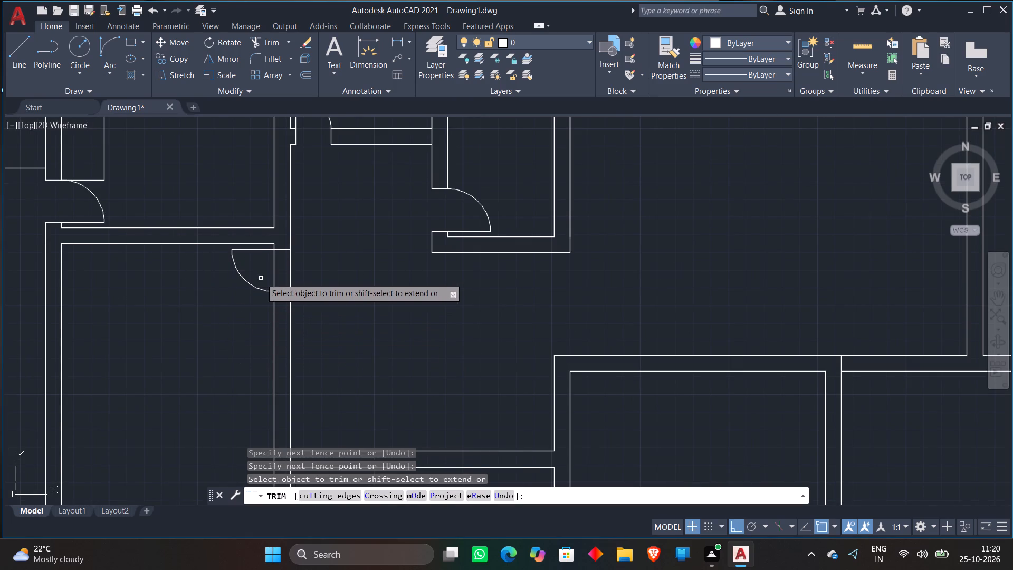
{"action": "left_click", "coordinate": [261, 278]}
{"action": "left_click", "coordinate": [313, 278]}
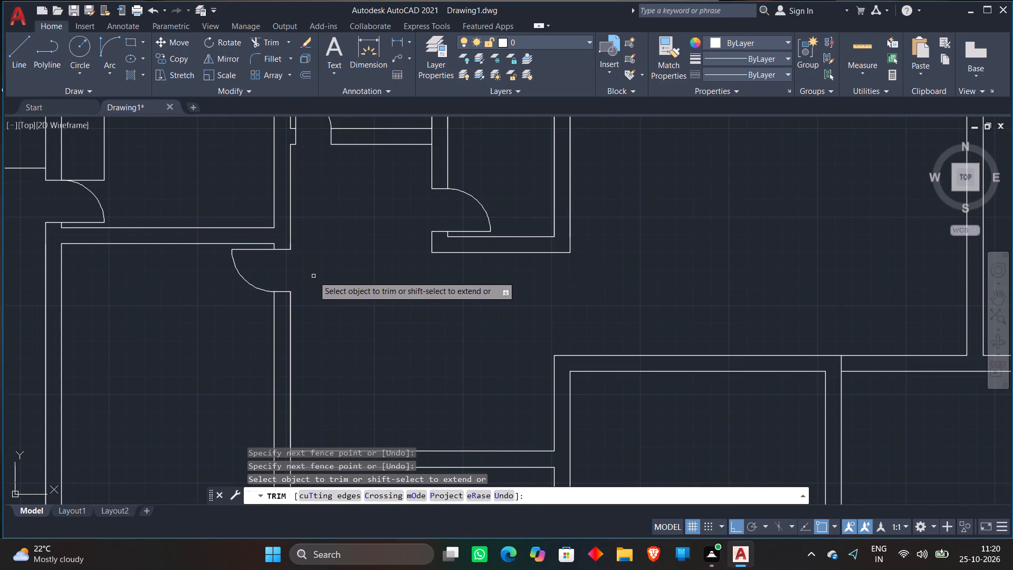
{"action": "key", "text": "space"}
{"action": "scroll", "coordinate": [332, 250], "scroll_direction": "down", "scroll_amount": 3}
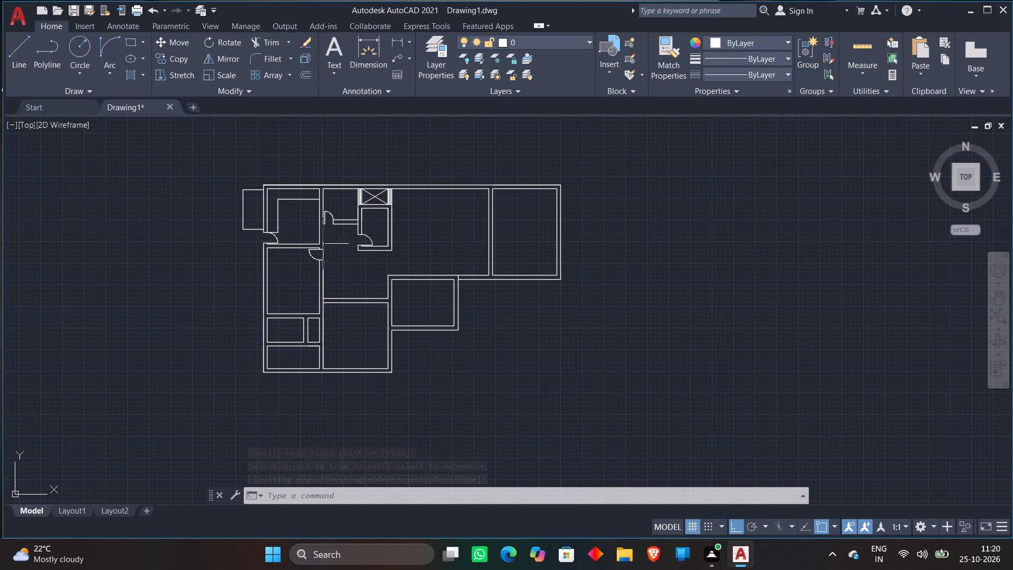
Offset the inner east wall line of the narrow room in the southwest block 2" westward.
{"action": "scroll", "coordinate": [320, 243], "scroll_direction": "up", "scroll_amount": 6}
{"action": "scroll", "coordinate": [278, 230], "scroll_direction": "up", "scroll_amount": 2}
{"action": "scroll", "coordinate": [280, 215], "scroll_direction": "down", "scroll_amount": 10}
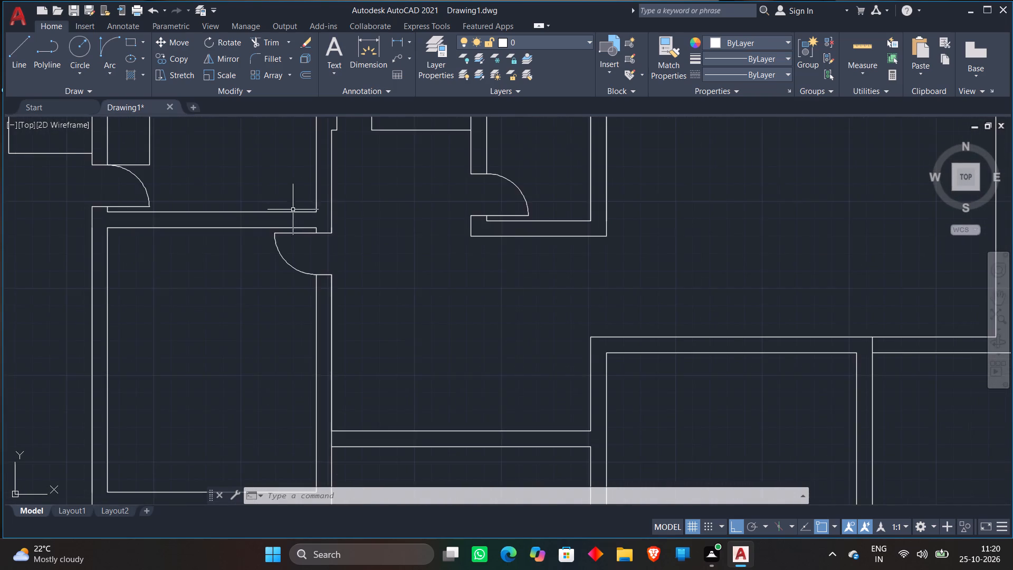
{"action": "scroll", "coordinate": [345, 217], "scroll_direction": "down", "scroll_amount": 3}
{"action": "middle_click_drag", "start_coordinate": [366, 248], "coordinate": [406, 165]}
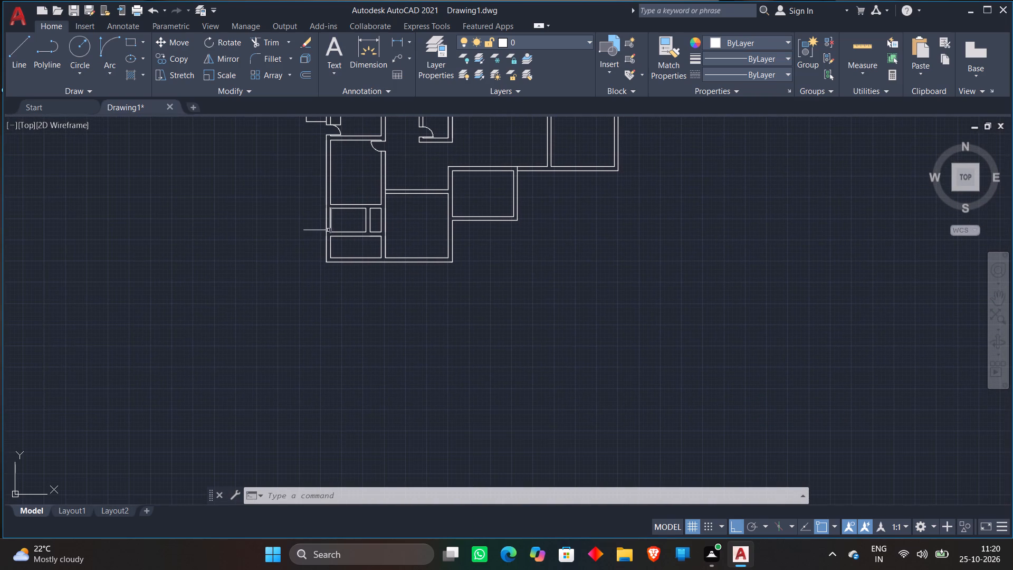
{"action": "left_click", "coordinate": [310, 76]}
{"action": "type", "text": "3\""}
{"action": "key", "text": "Return"}
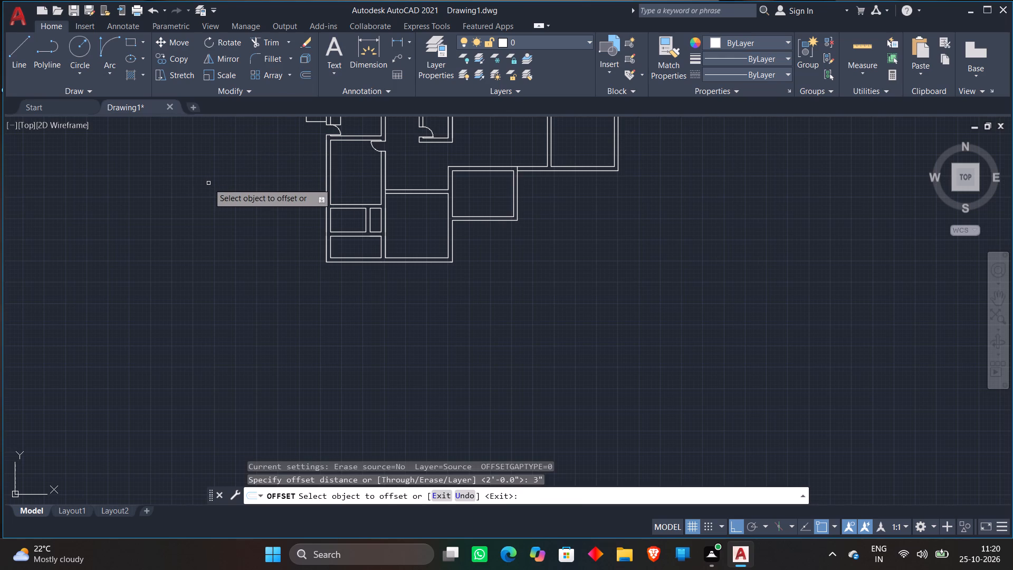
{"action": "scroll", "coordinate": [374, 201], "scroll_direction": "up", "scroll_amount": 3}
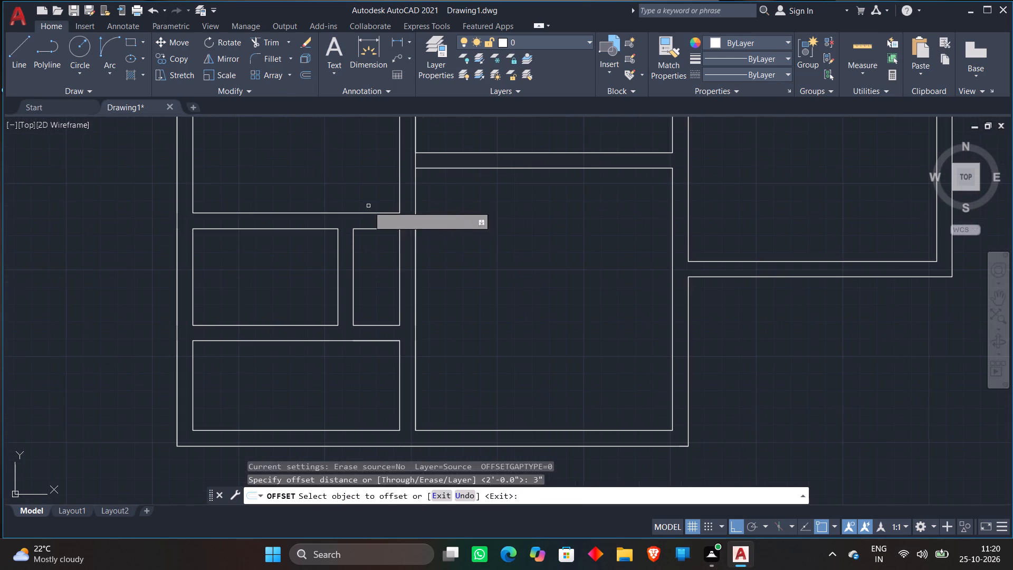
{"action": "left_click", "coordinate": [399, 244]}
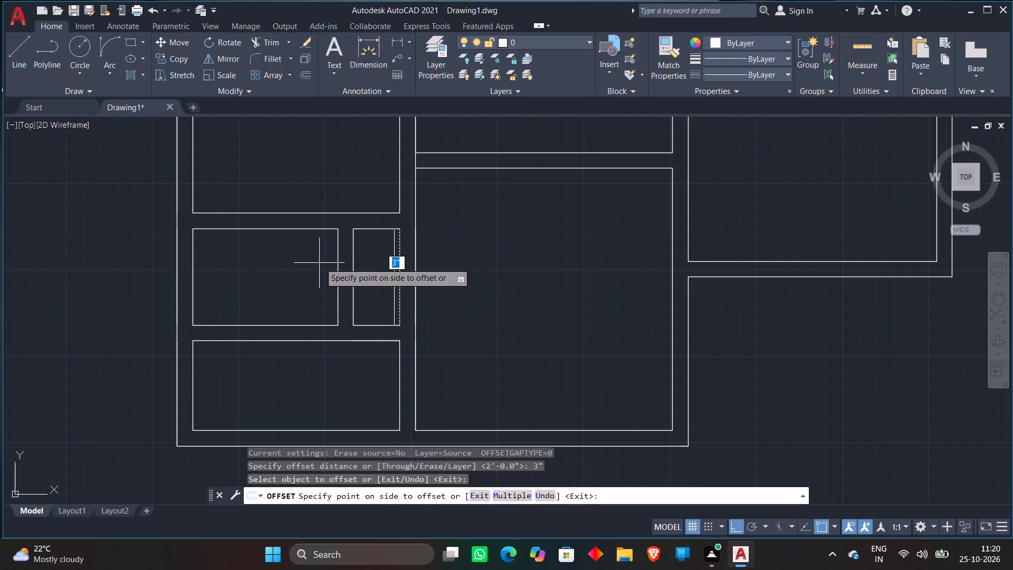
{"action": "type", "text": "2\""}
{"action": "key", "text": "Return"}
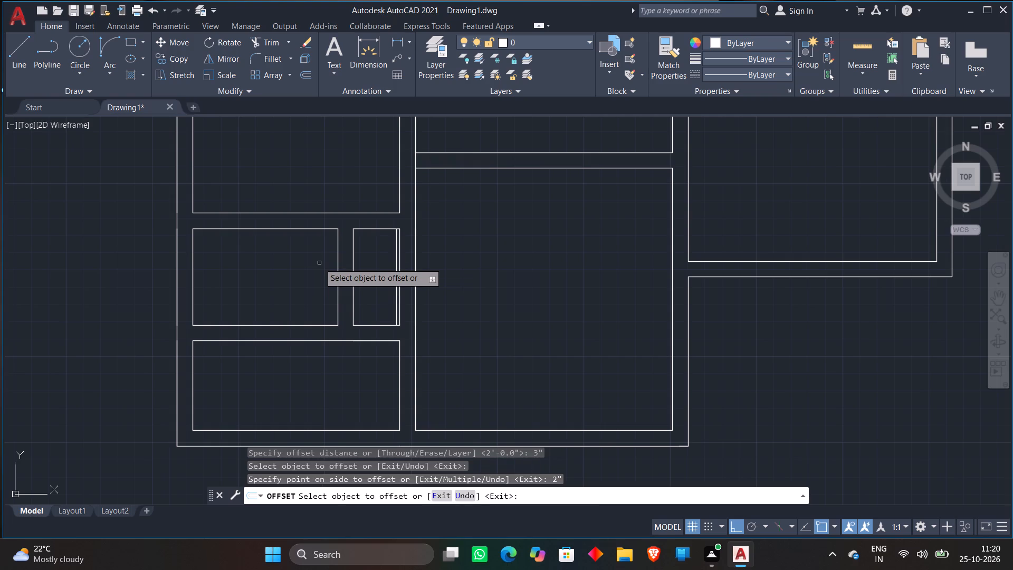
{"action": "key", "text": "Escape"}
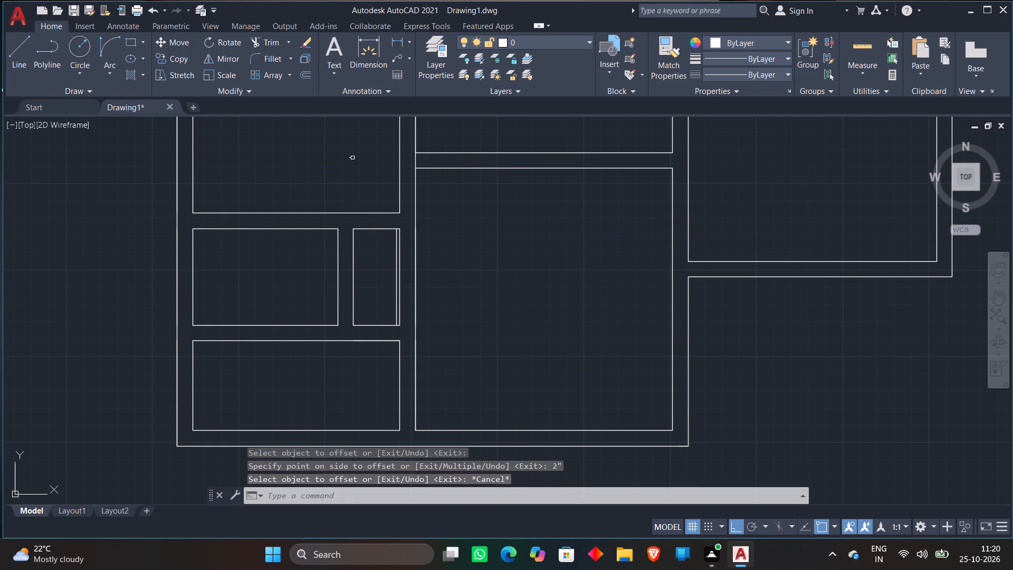
Offset the 2" line 1'8" westward and the narrow room's north wall line 1'8" southward to frame the door.
{"action": "left_click", "coordinate": [309, 73]}
{"action": "type", "text": "1'8"}
{"action": "key", "text": "shift+quotedbl"}
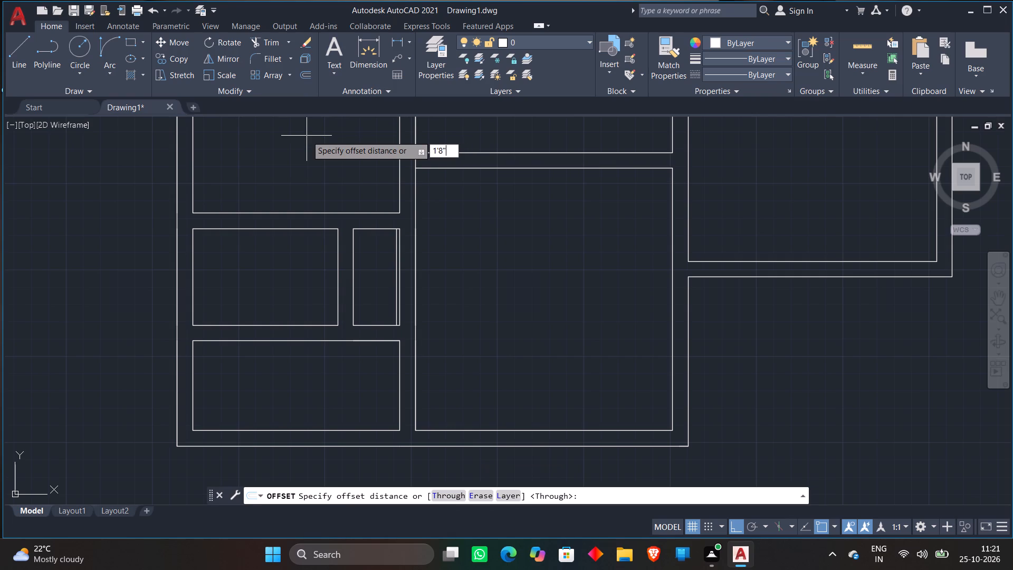
{"action": "key", "text": "Return"}
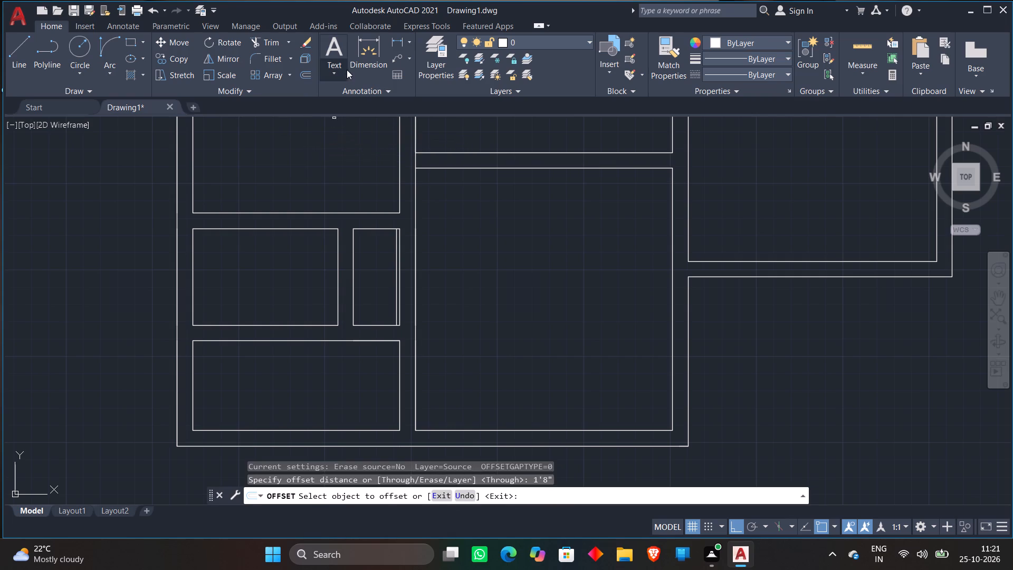
{"action": "scroll", "coordinate": [368, 240], "scroll_direction": "up", "scroll_amount": 3}
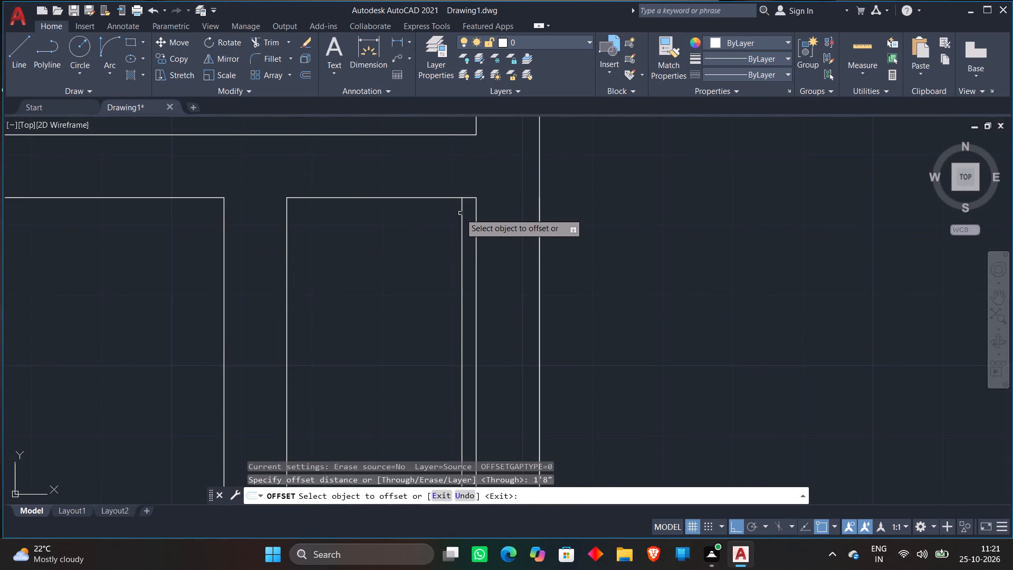
{"action": "left_click", "coordinate": [461, 213]}
{"action": "left_click", "coordinate": [373, 216]}
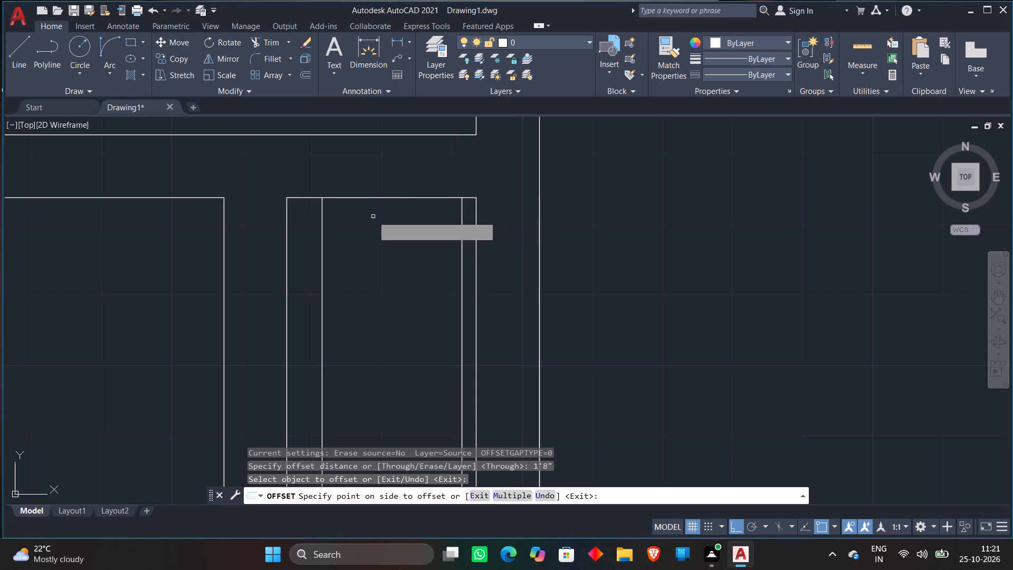
{"action": "left_click", "coordinate": [369, 199]}
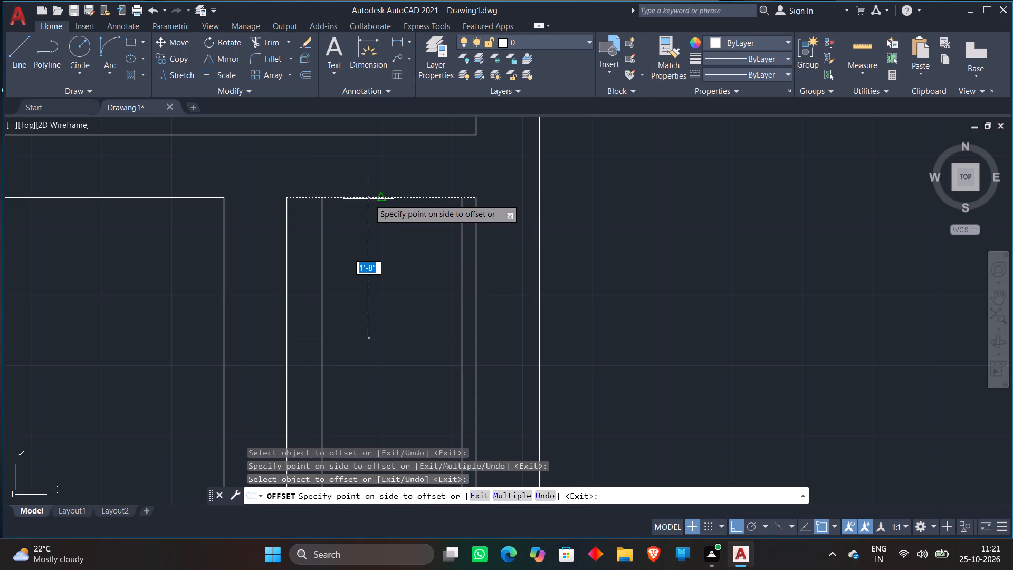
{"action": "left_click", "coordinate": [372, 247]}
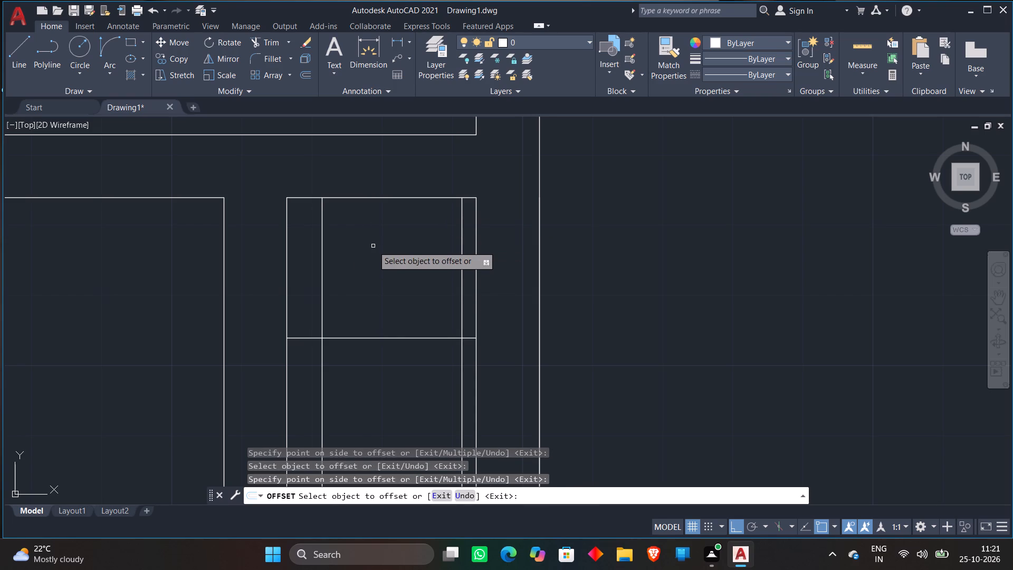
{"action": "key", "text": "space"}
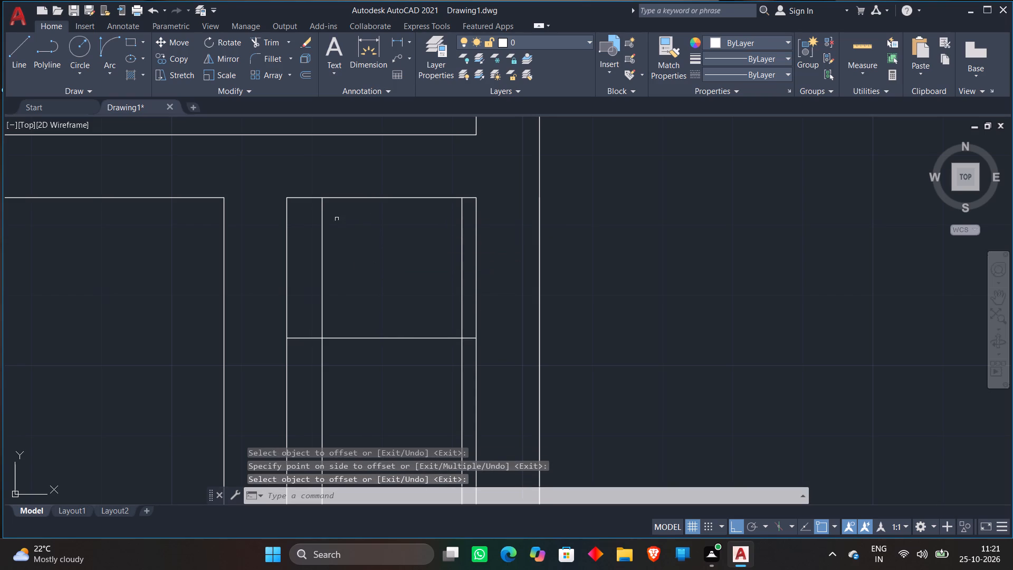
Extend both vertical door lines northward across the wall to the south wall line of the room above.
{"action": "left_click", "coordinate": [292, 37]}
{"action": "left_click", "coordinate": [274, 89]}
{"action": "left_click", "coordinate": [323, 226]}
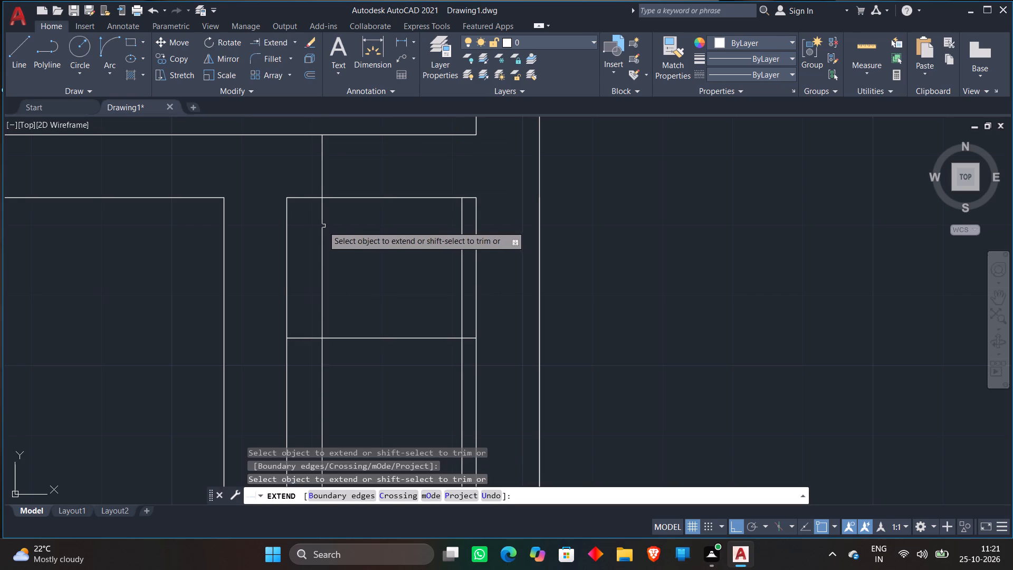
{"action": "left_click", "coordinate": [460, 222]}
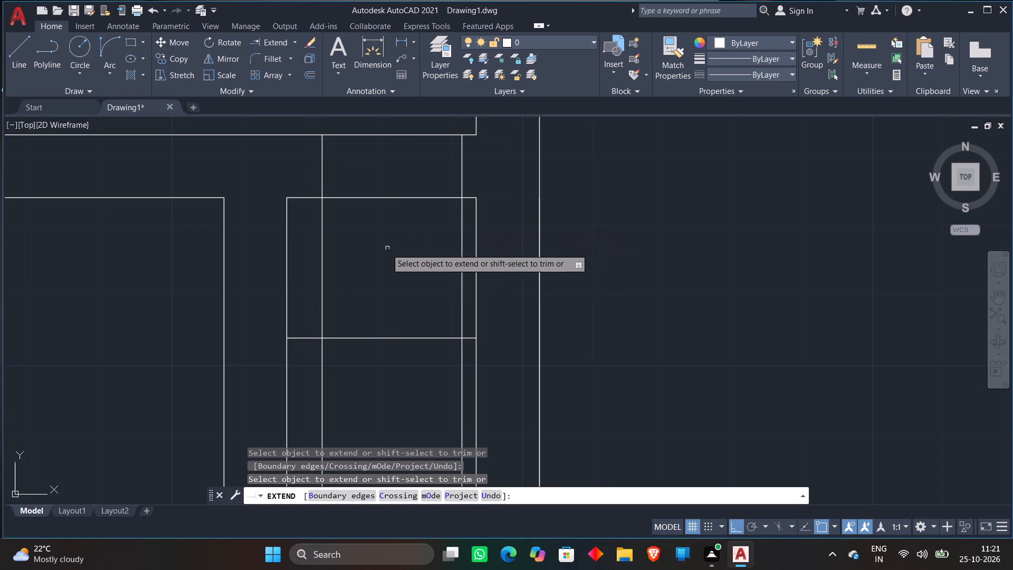
{"action": "key", "text": "space"}
{"action": "scroll", "coordinate": [380, 250], "scroll_direction": "down", "scroll_amount": 2}
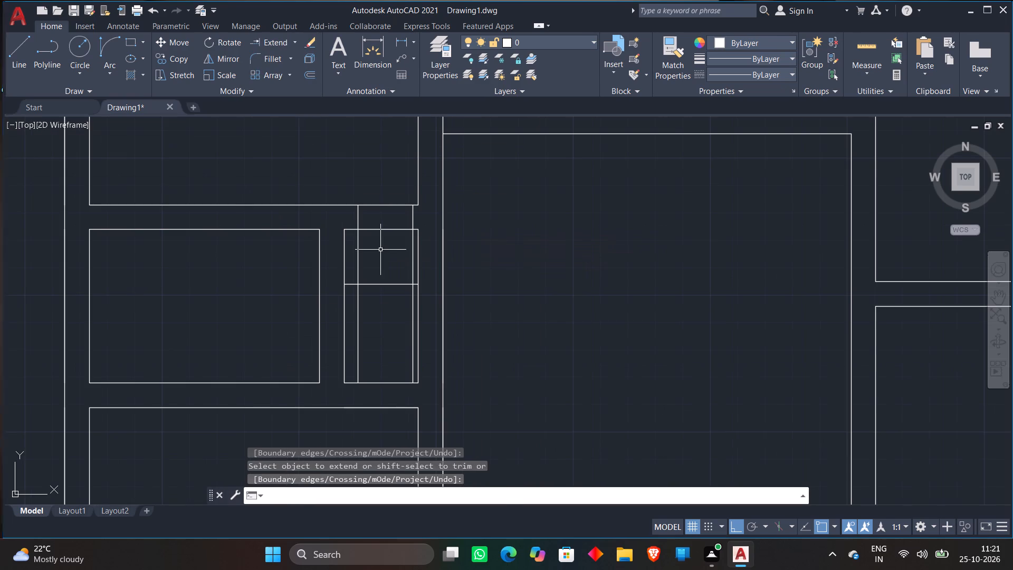
{"action": "scroll", "coordinate": [321, 232], "scroll_direction": "up", "scroll_amount": 2}
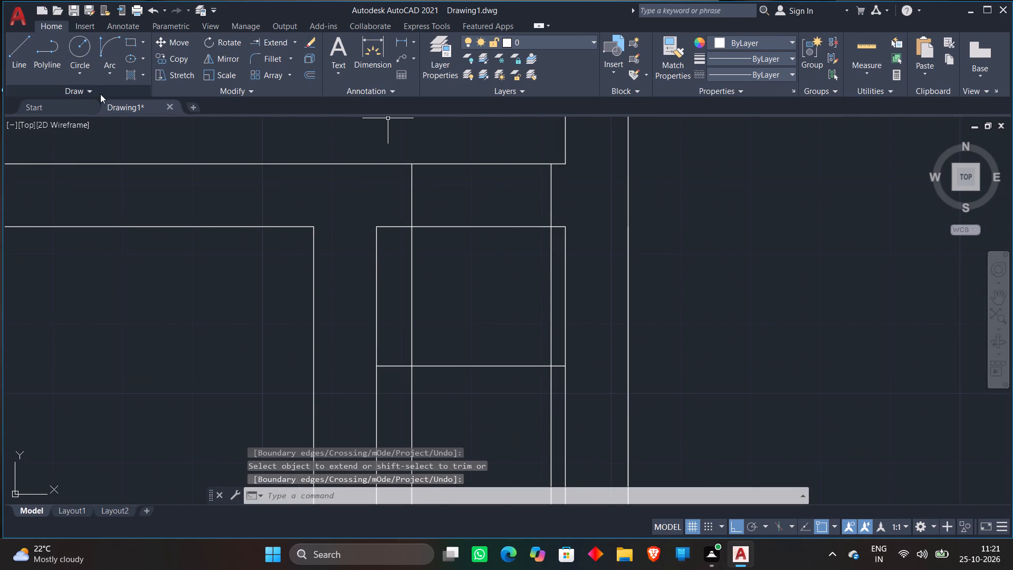
Extend the north wall line of the room west of the narrow room eastward to meet the narrow room's north wall line.
{"action": "left_click", "coordinate": [273, 42]}
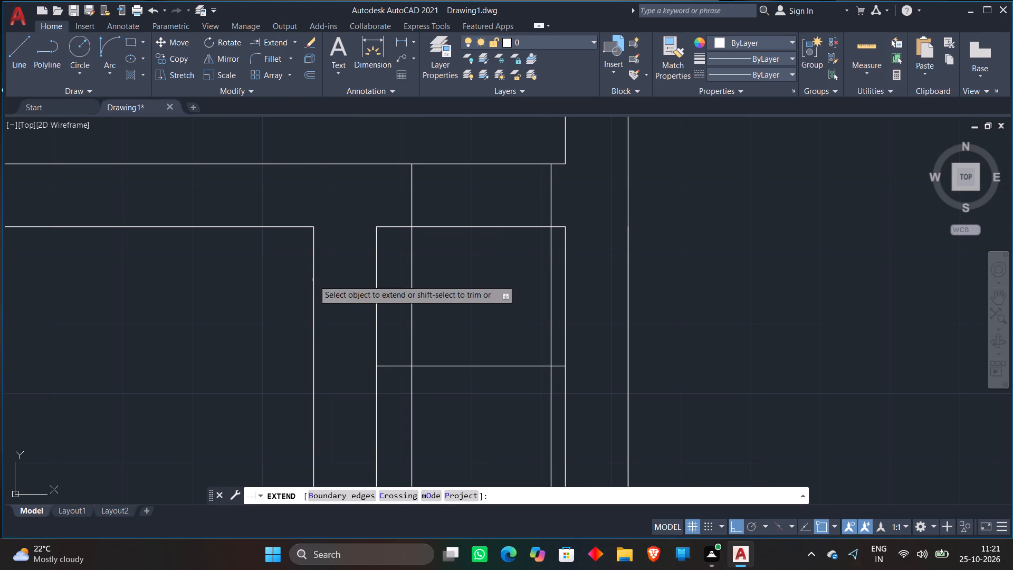
{"action": "left_click", "coordinate": [292, 224]}
{"action": "left_click", "coordinate": [297, 233]}
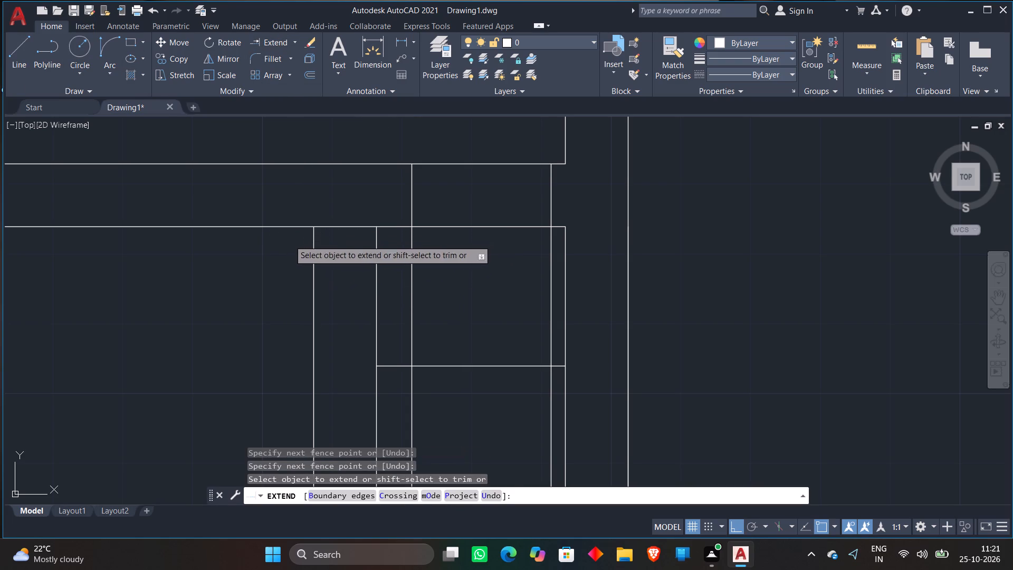
{"action": "scroll", "coordinate": [355, 213], "scroll_direction": "down", "scroll_amount": 1}
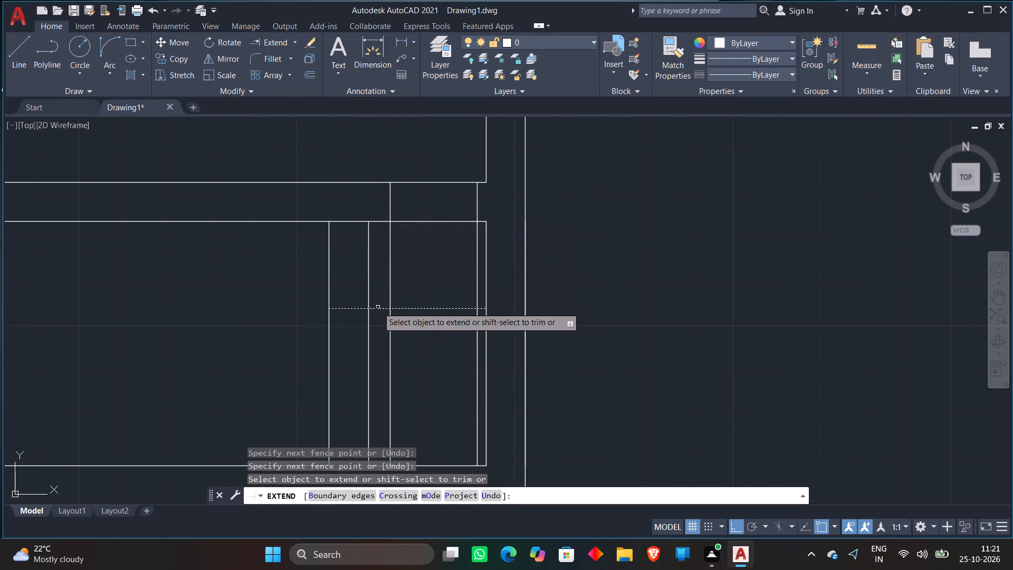
{"action": "scroll", "coordinate": [244, 292], "scroll_direction": "down", "scroll_amount": 1}
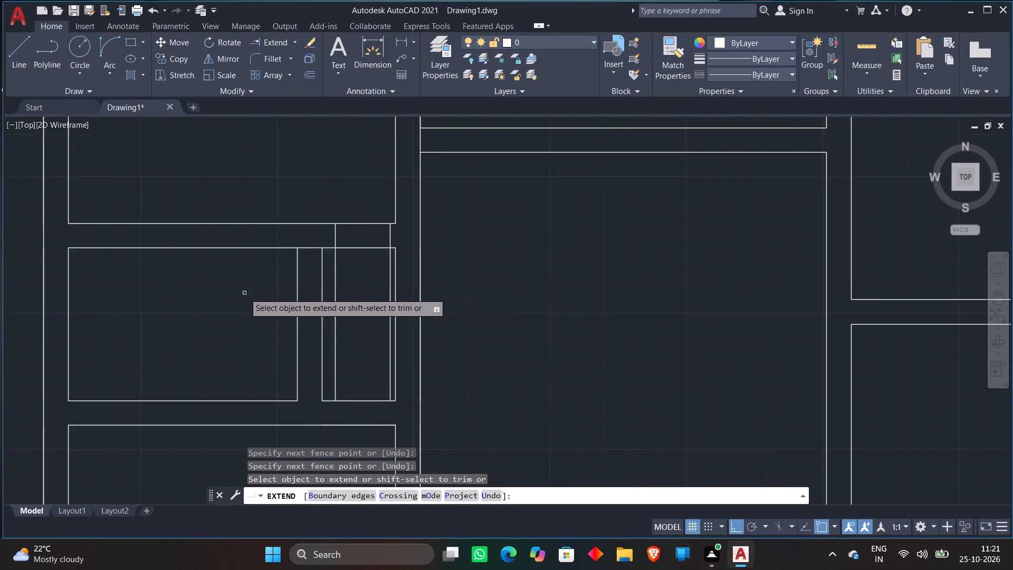
{"action": "scroll", "coordinate": [244, 293], "scroll_direction": "down", "scroll_amount": 2}
{"action": "middle_click_drag", "start_coordinate": [244, 293], "coordinate": [287, 247]}
{"action": "scroll", "coordinate": [316, 267], "scroll_direction": "up", "scroll_amount": 2}
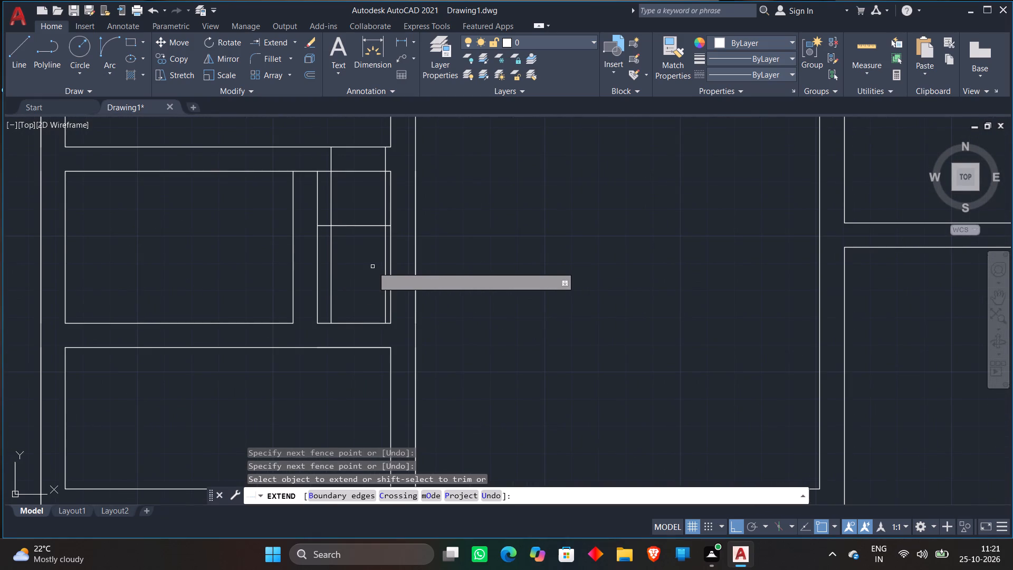
{"action": "key", "text": "space"}
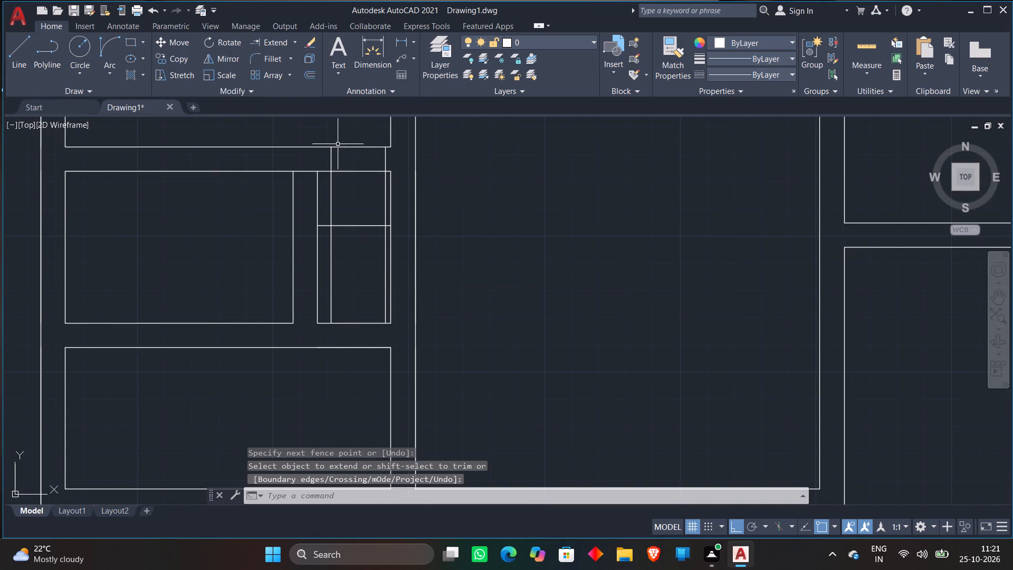
Draw the door swing arc from the opening's west edge on the narrow room's north wall to the crossing of the 2" and 1'8" offset lines.
{"action": "scroll", "coordinate": [338, 144], "scroll_direction": "up", "scroll_amount": 2}
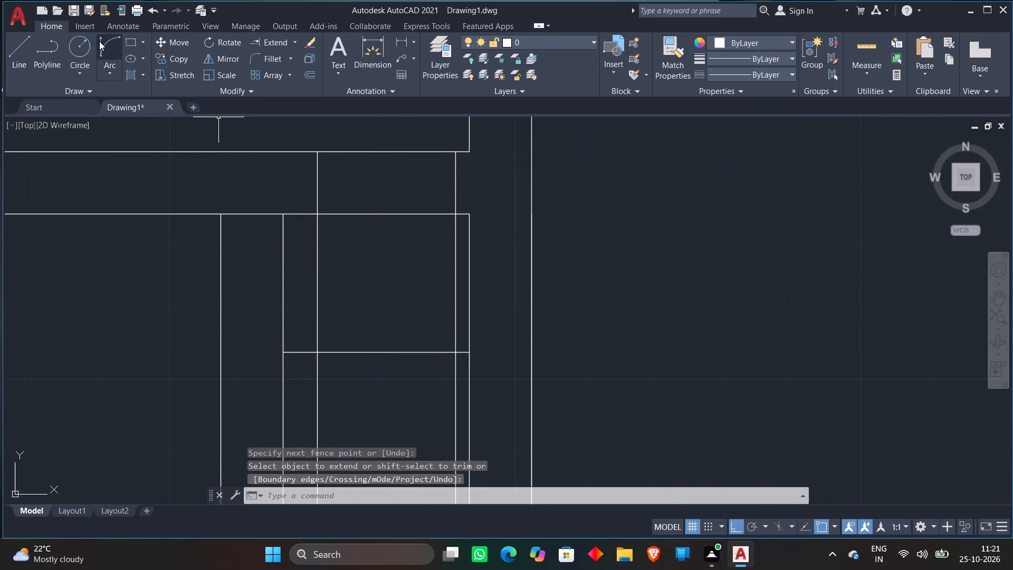
{"action": "left_click", "coordinate": [100, 41]}
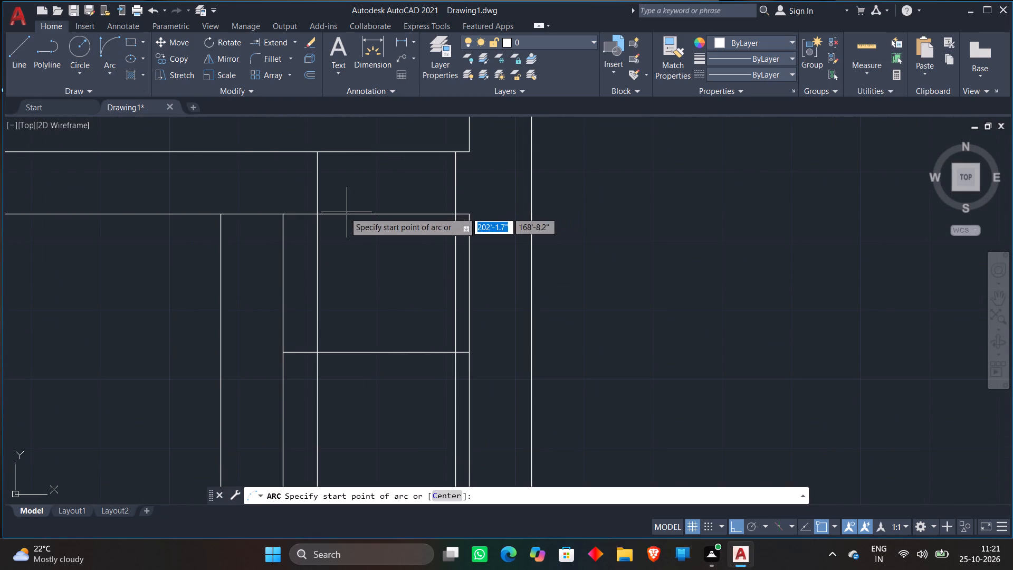
{"action": "left_click", "coordinate": [320, 214]}
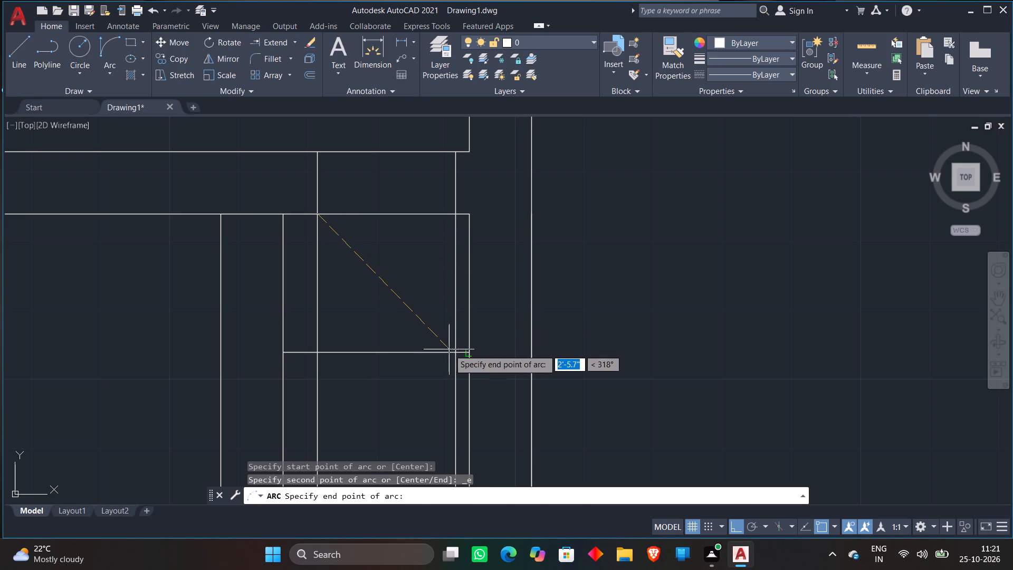
{"action": "left_click", "coordinate": [452, 352]}
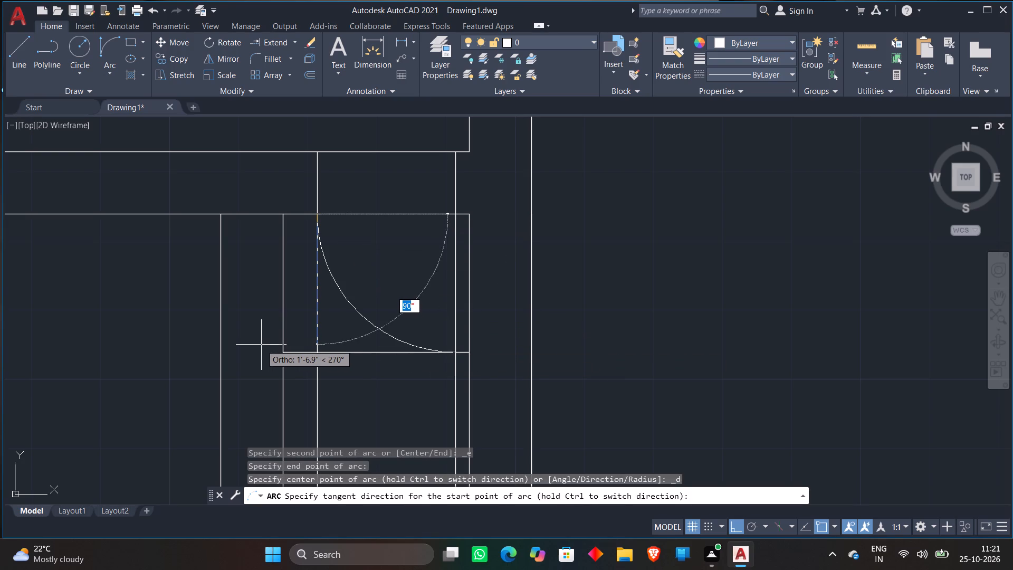
{"action": "left_click", "coordinate": [260, 347]}
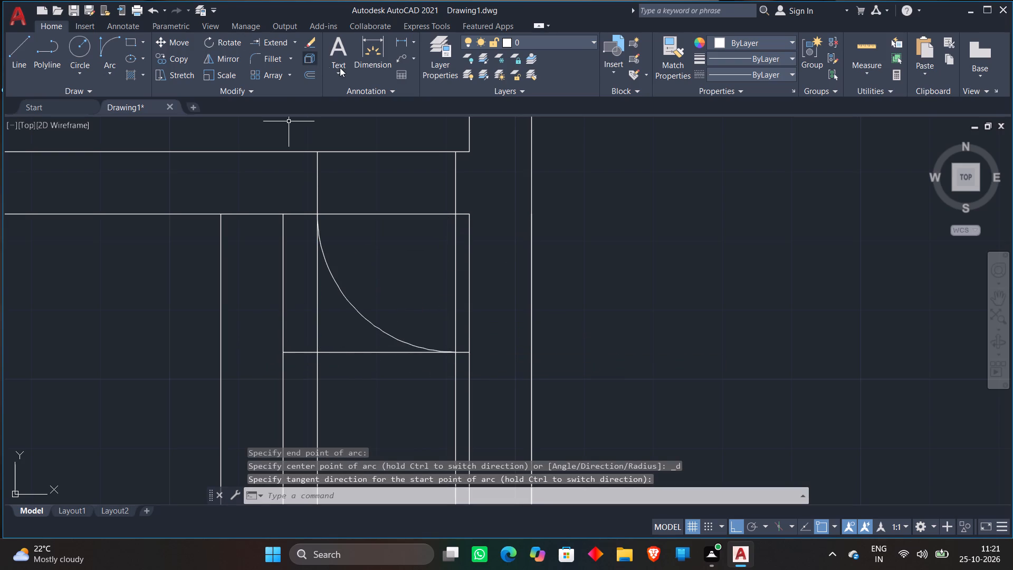
Trim both wall lines across the opening between the two vertical door lines.
{"action": "left_click", "coordinate": [294, 41]}
{"action": "left_click", "coordinate": [282, 65]}
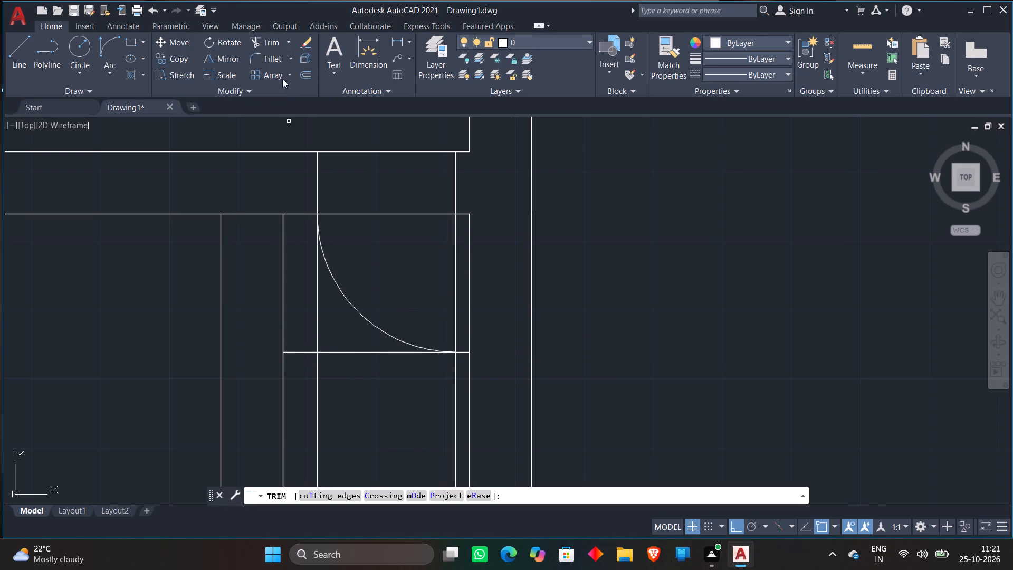
{"action": "left_click", "coordinate": [377, 142]}
{"action": "left_click", "coordinate": [385, 231]}
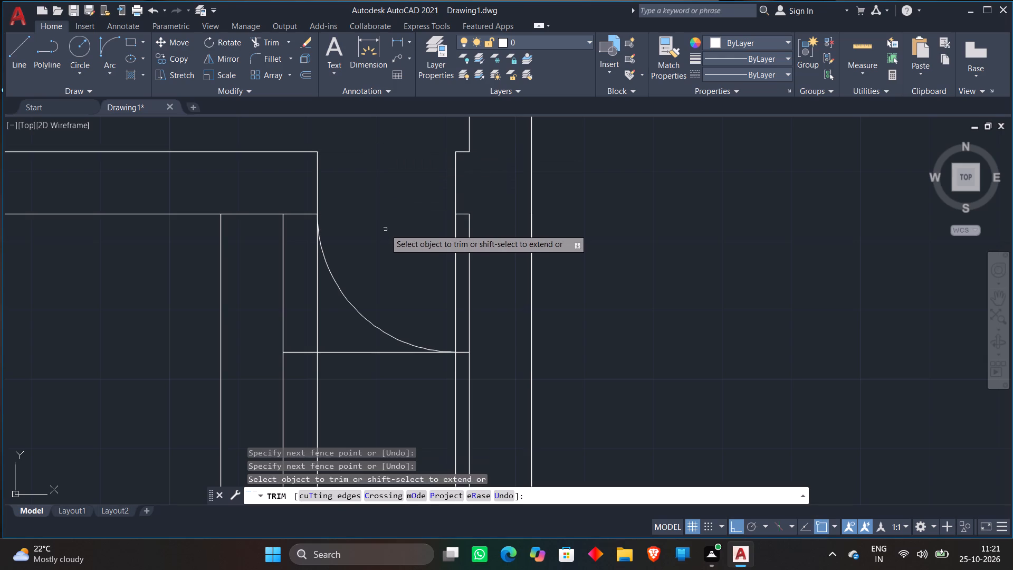
Trim the leftover construction lines around the narrow room's door swing, leaving only the arc and the door leaf line.
{"action": "scroll", "coordinate": [386, 230], "scroll_direction": "down", "scroll_amount": 1}
{"action": "middle_click_drag", "start_coordinate": [385, 230], "coordinate": [391, 216]}
{"action": "scroll", "coordinate": [345, 245], "scroll_direction": "up", "scroll_amount": 1}
{"action": "left_click", "coordinate": [349, 254]}
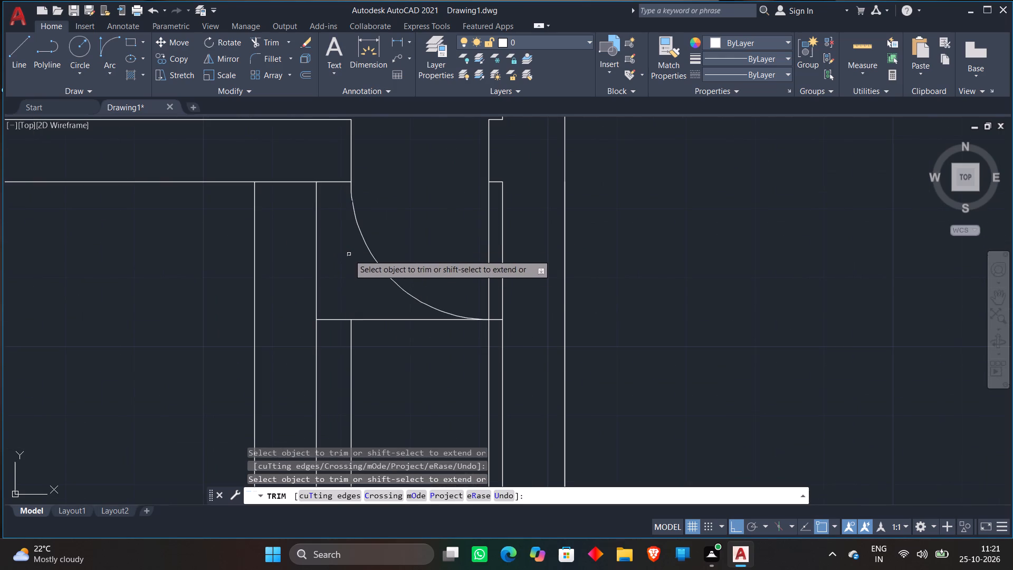
{"action": "left_click", "coordinate": [374, 318]}
{"action": "left_click", "coordinate": [357, 312]}
{"action": "left_click", "coordinate": [365, 332]}
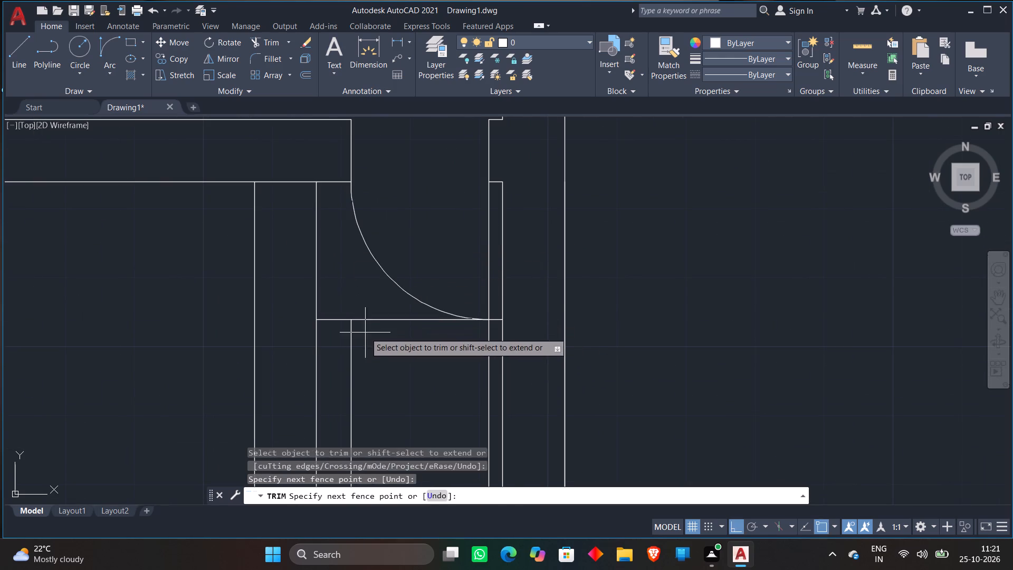
{"action": "left_click", "coordinate": [359, 301]}
{"action": "left_click", "coordinate": [347, 316]}
{"action": "left_click", "coordinate": [364, 344]}
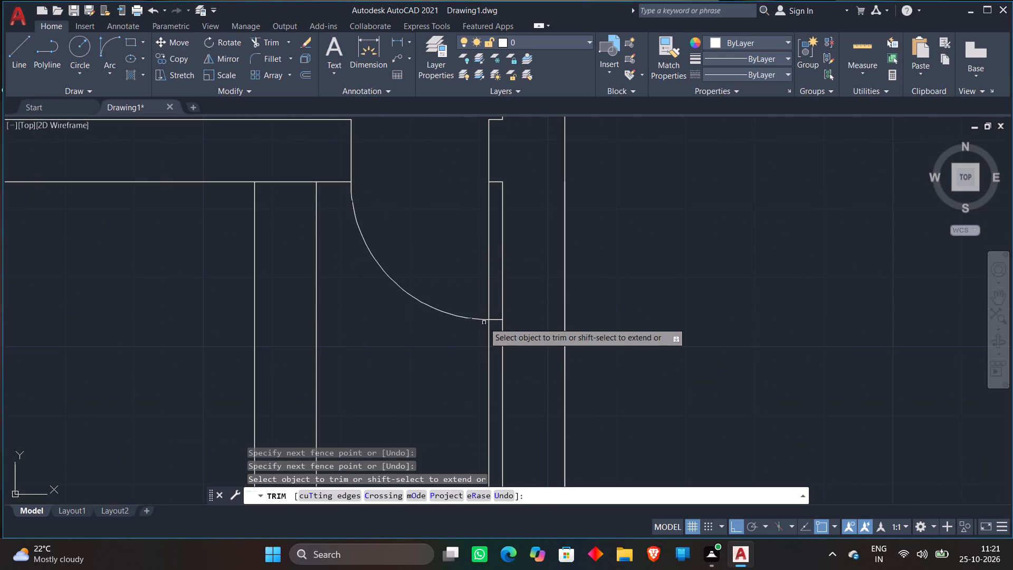
{"action": "scroll", "coordinate": [494, 317], "scroll_direction": "up", "scroll_amount": 3}
{"action": "left_click", "coordinate": [494, 316]}
{"action": "left_click", "coordinate": [456, 357]}
{"action": "scroll", "coordinate": [479, 280], "scroll_direction": "down", "scroll_amount": 3}
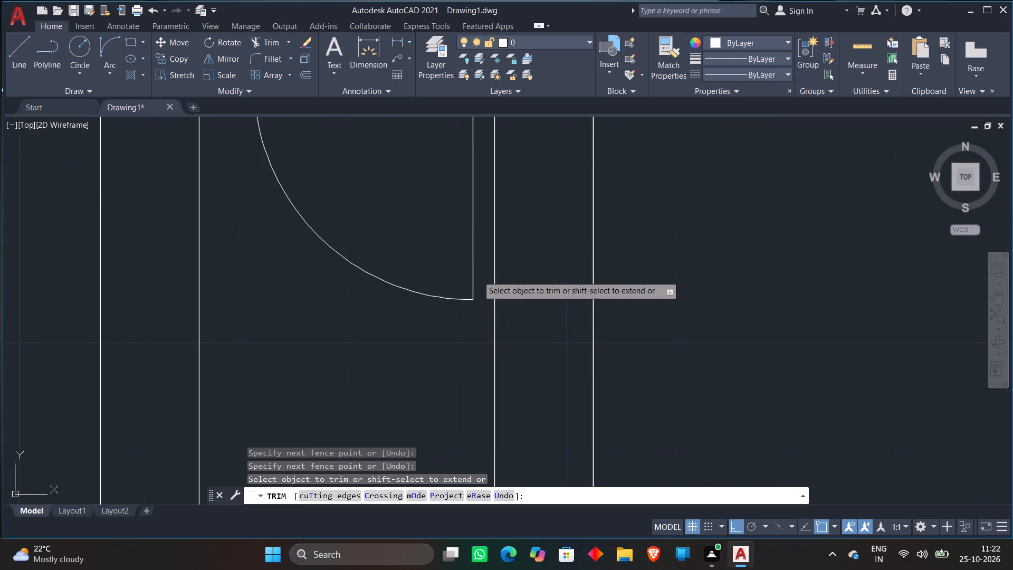
{"action": "scroll", "coordinate": [476, 269], "scroll_direction": "down", "scroll_amount": 4}
{"action": "key", "text": "space"}
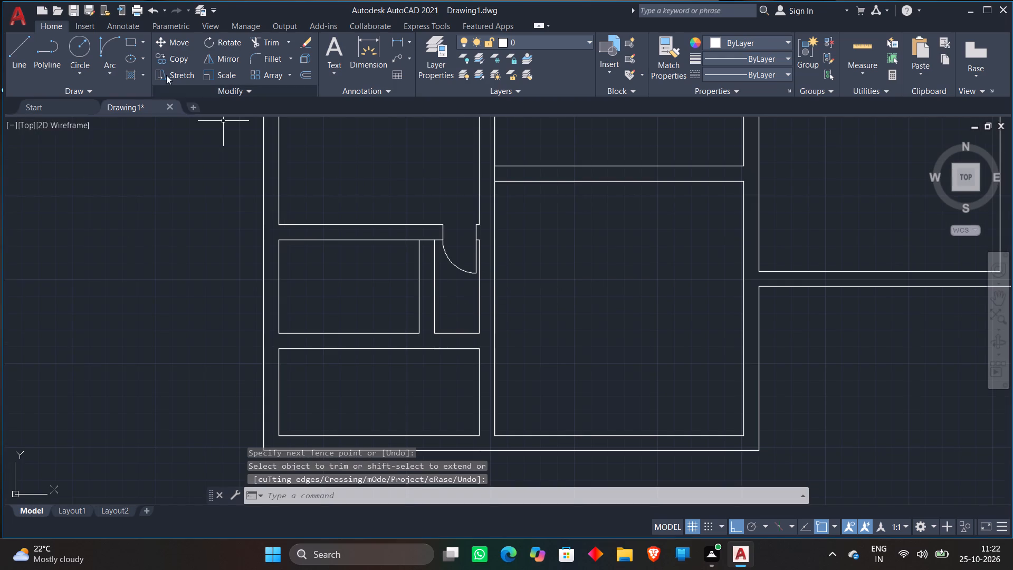
Draw a horizontal line from the midpoint of the narrow room's west wall line westward across the wall.
{"action": "left_click", "coordinate": [10, 61]}
{"action": "scroll", "coordinate": [434, 284], "scroll_direction": "up", "scroll_amount": 2}
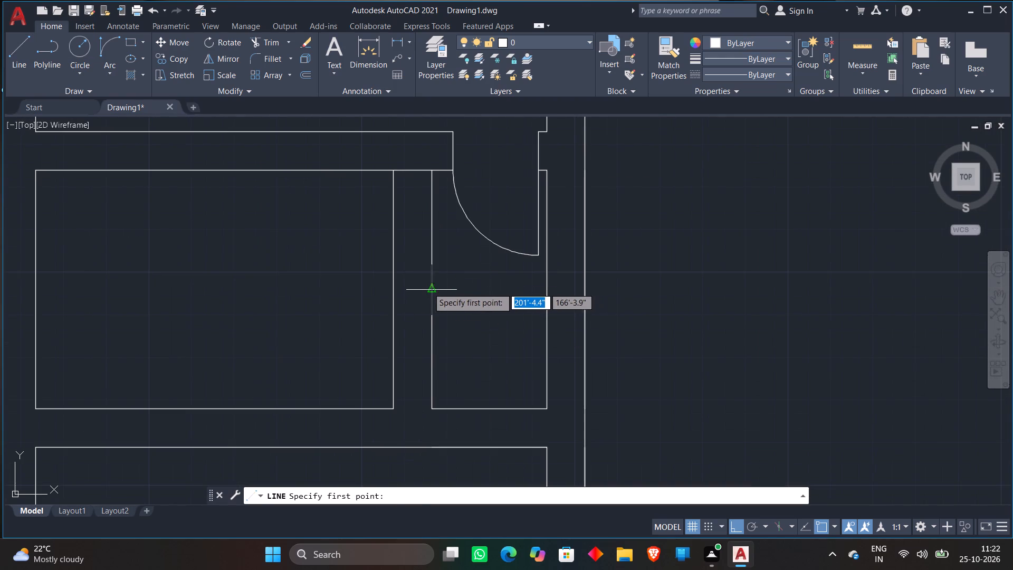
{"action": "left_click", "coordinate": [431, 289]}
{"action": "left_click", "coordinate": [378, 289]}
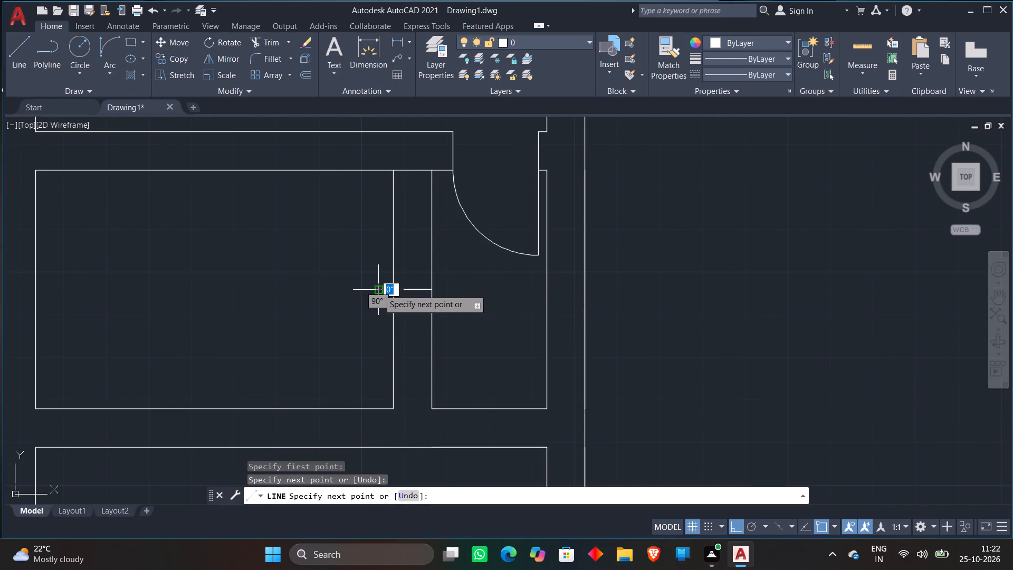
{"action": "key", "text": "space"}
Trim the horizontal line's western overhang and both partition wall lines north of it to open the wall.
{"action": "left_click", "coordinate": [258, 42]}
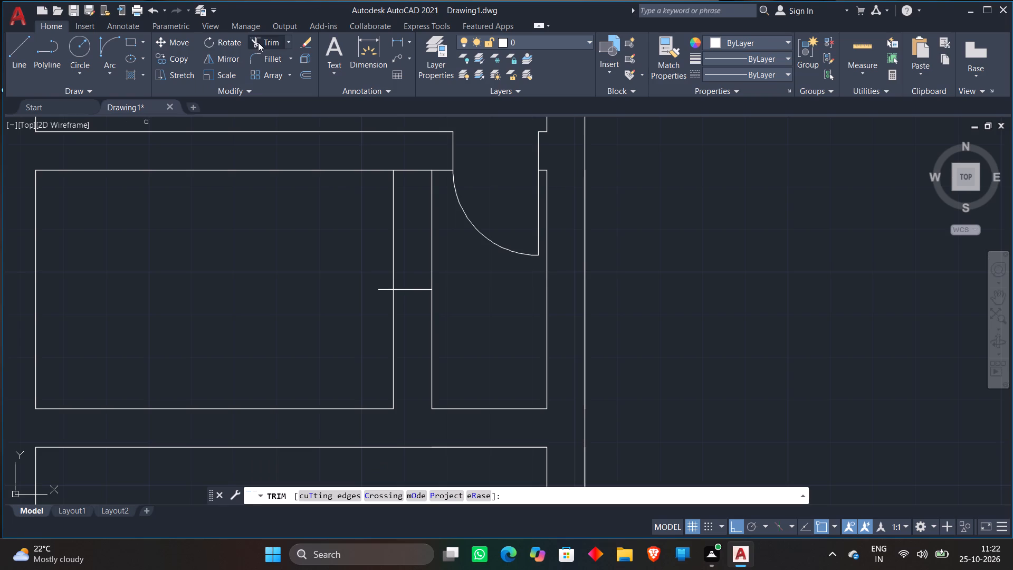
{"action": "left_click", "coordinate": [386, 284]}
{"action": "left_click", "coordinate": [376, 309]}
{"action": "left_click", "coordinate": [378, 259]}
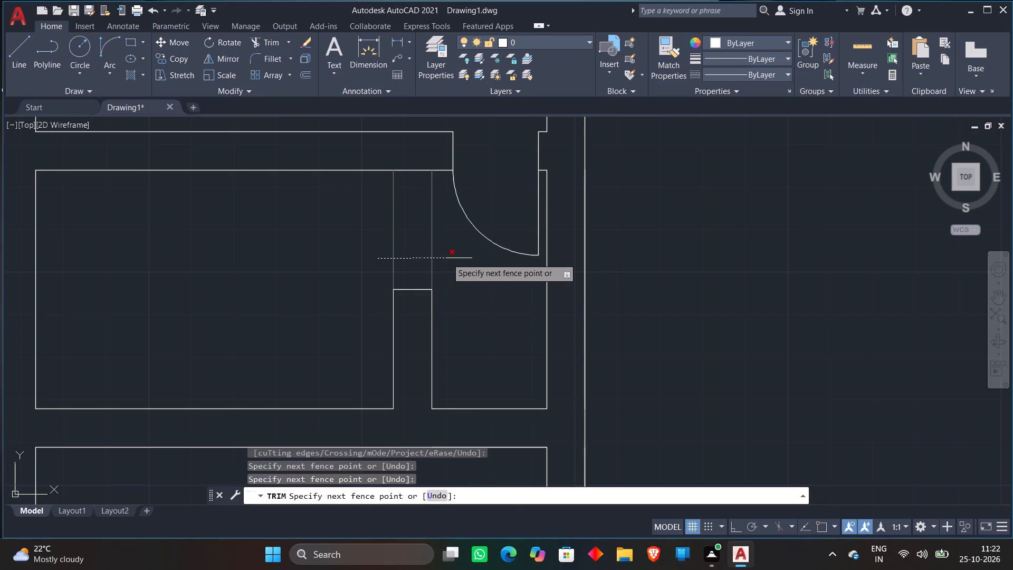
{"action": "left_click", "coordinate": [447, 258]}
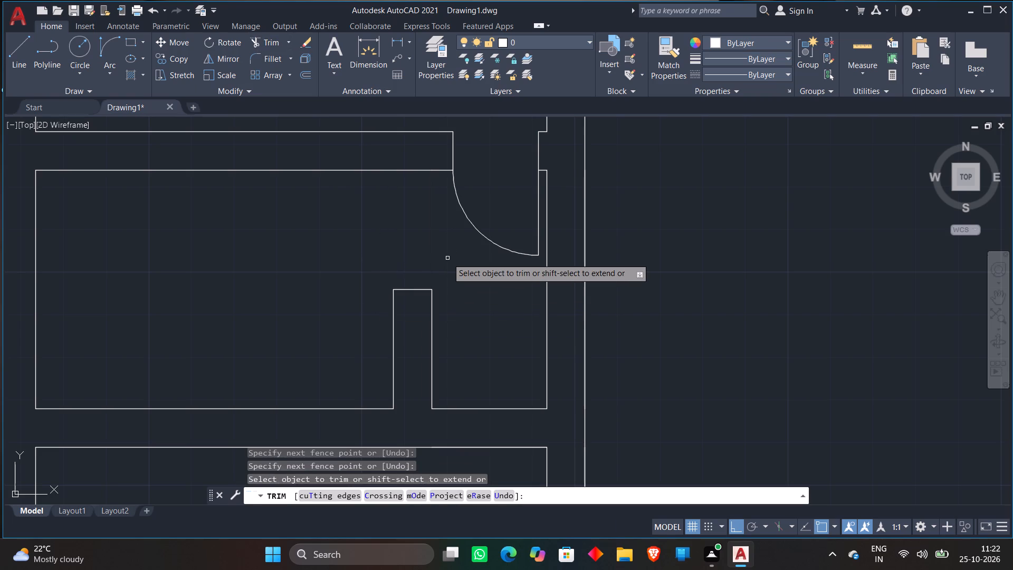
{"action": "key", "text": "space"}
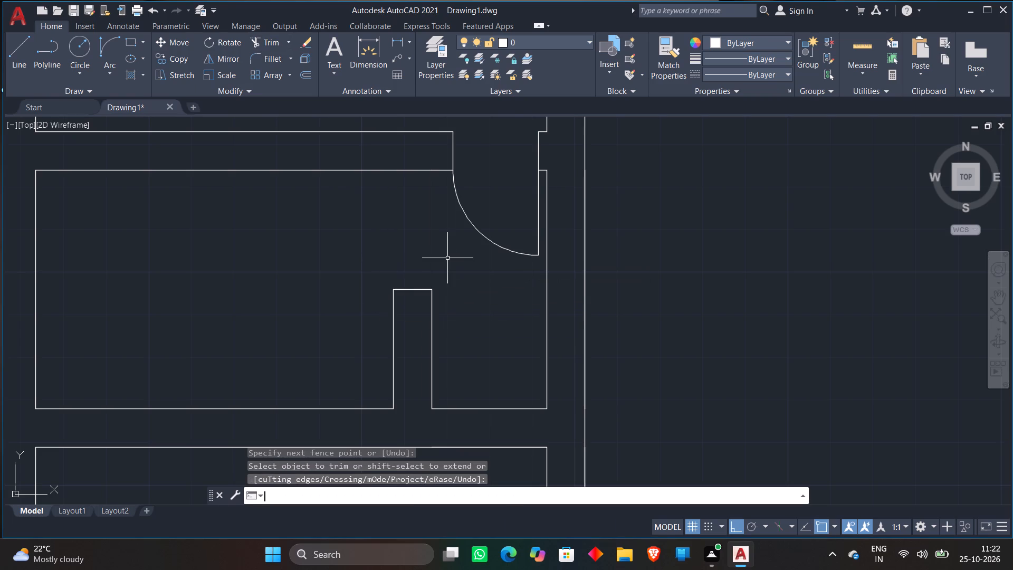
Offset the north wall line of the southwest room 3" southward into the room.
{"action": "scroll", "coordinate": [447, 258], "scroll_direction": "down", "scroll_amount": 3}
{"action": "middle_click_drag", "start_coordinate": [516, 308], "coordinate": [560, 256]}
{"action": "scroll", "coordinate": [496, 302], "scroll_direction": "up", "scroll_amount": 2}
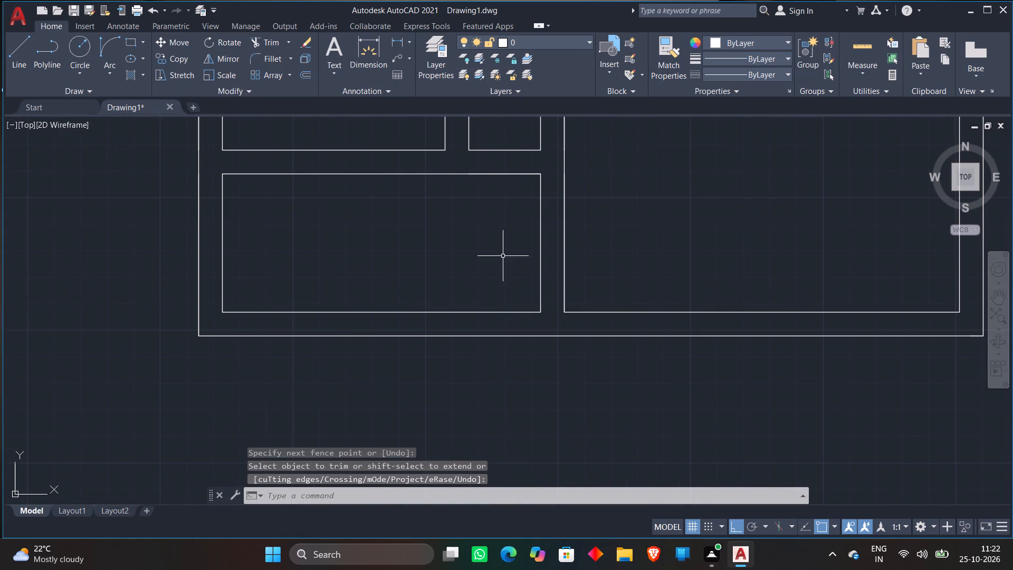
{"action": "left_click", "coordinate": [308, 77]}
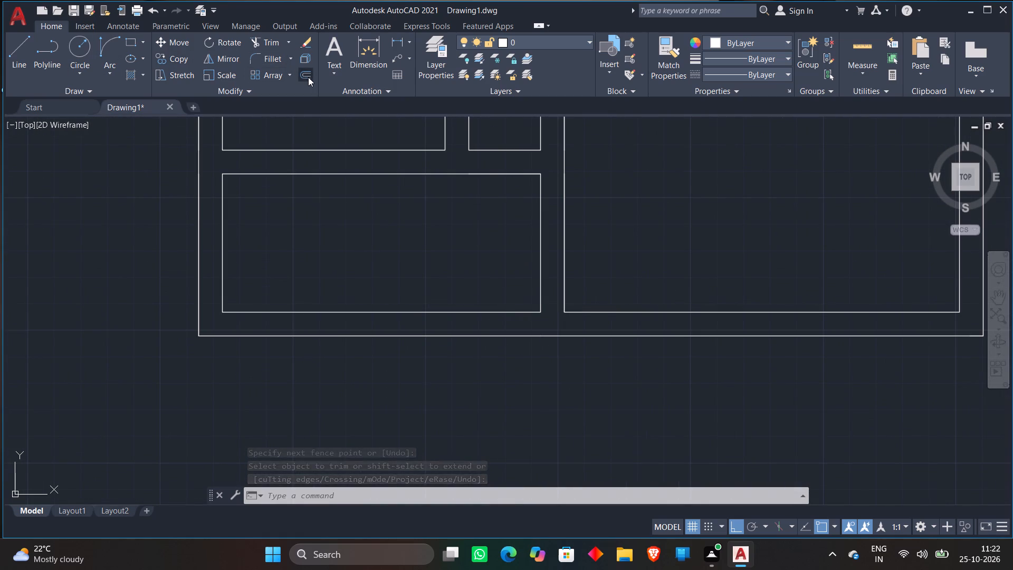
{"action": "type", "text": "3\""}
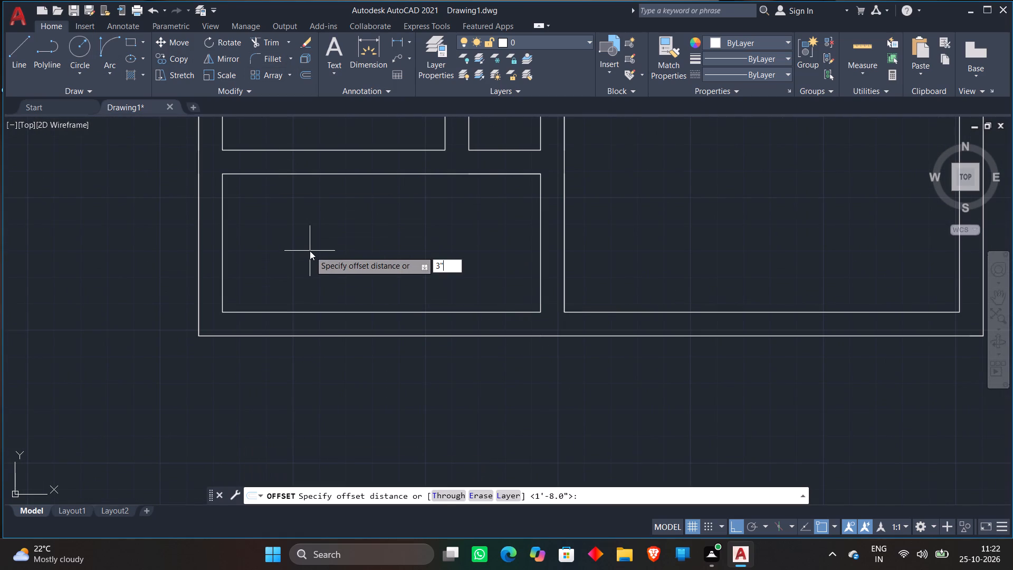
{"action": "key", "text": "Return"}
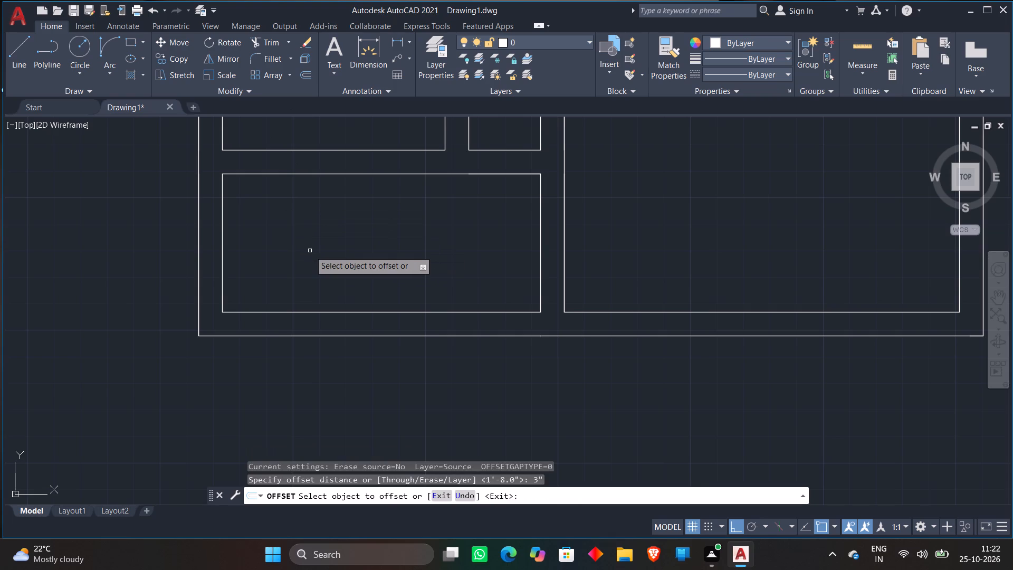
{"action": "left_click", "coordinate": [438, 174]}
{"action": "left_click", "coordinate": [441, 225]}
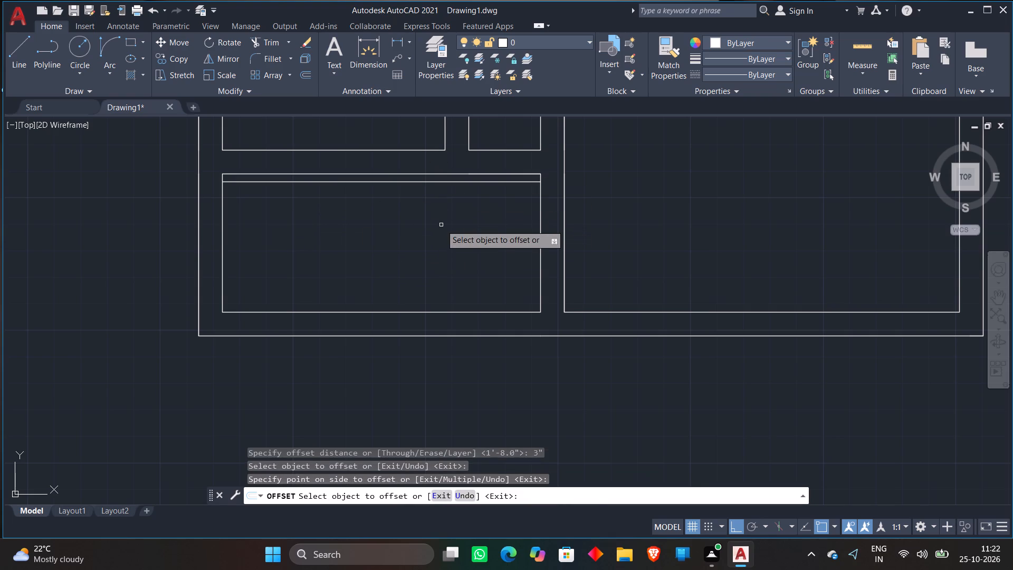
{"action": "key", "text": "space"}
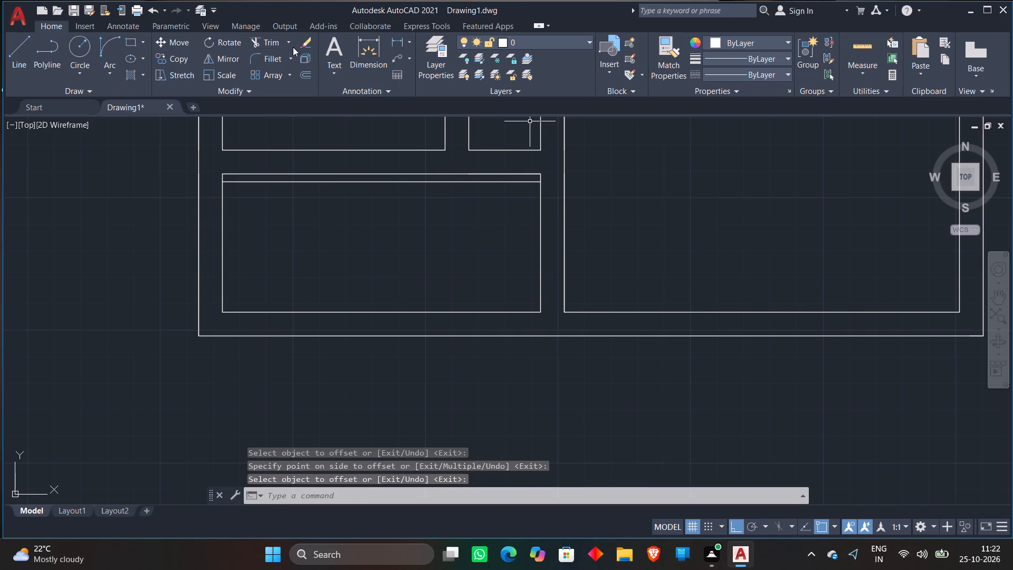
Extend the 3" offset line eastward across the wall to the large room's west wall line.
{"action": "left_click", "coordinate": [291, 45]}
{"action": "left_click", "coordinate": [285, 88]}
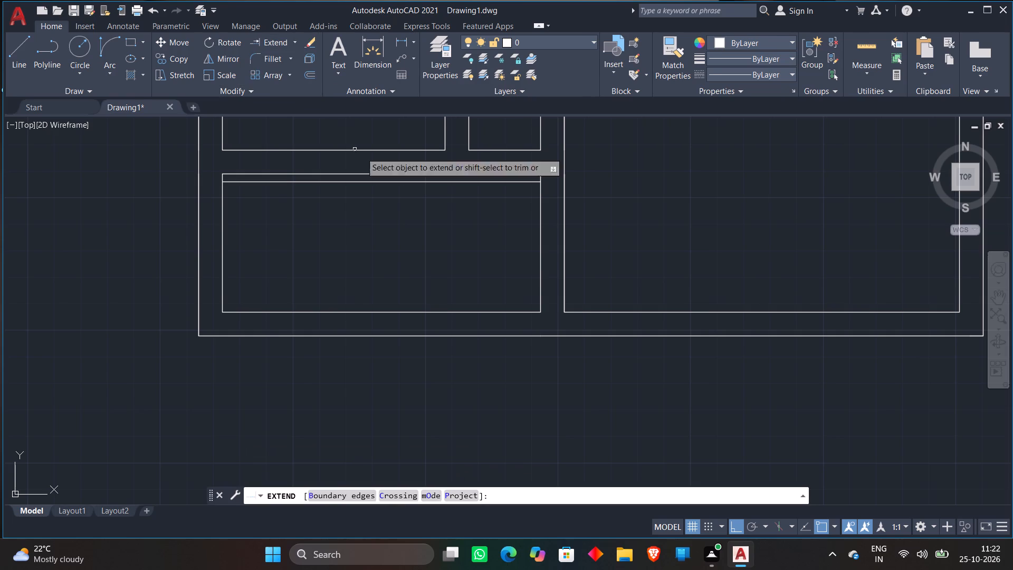
{"action": "left_click", "coordinate": [485, 183]}
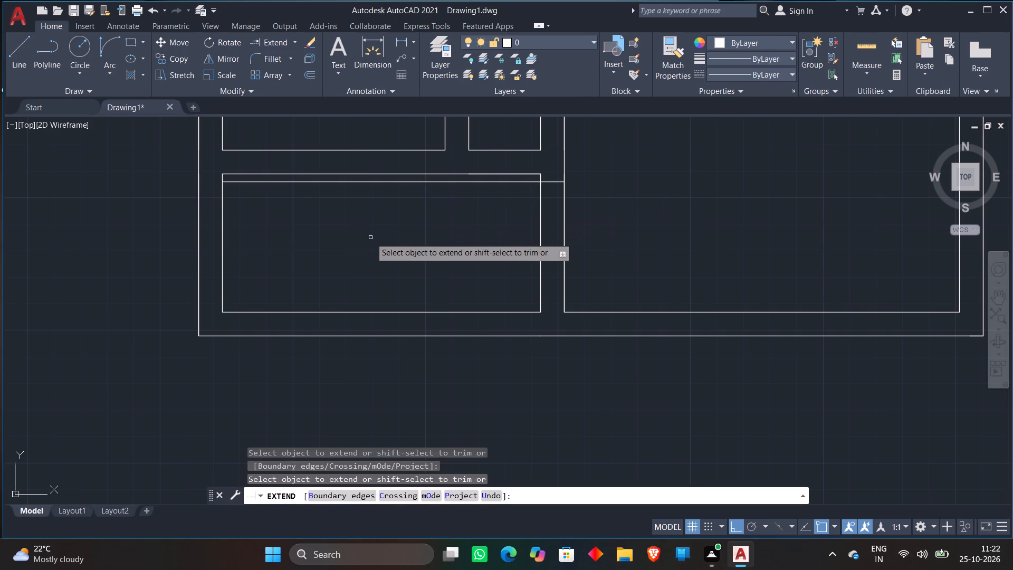
{"action": "key", "text": "space"}
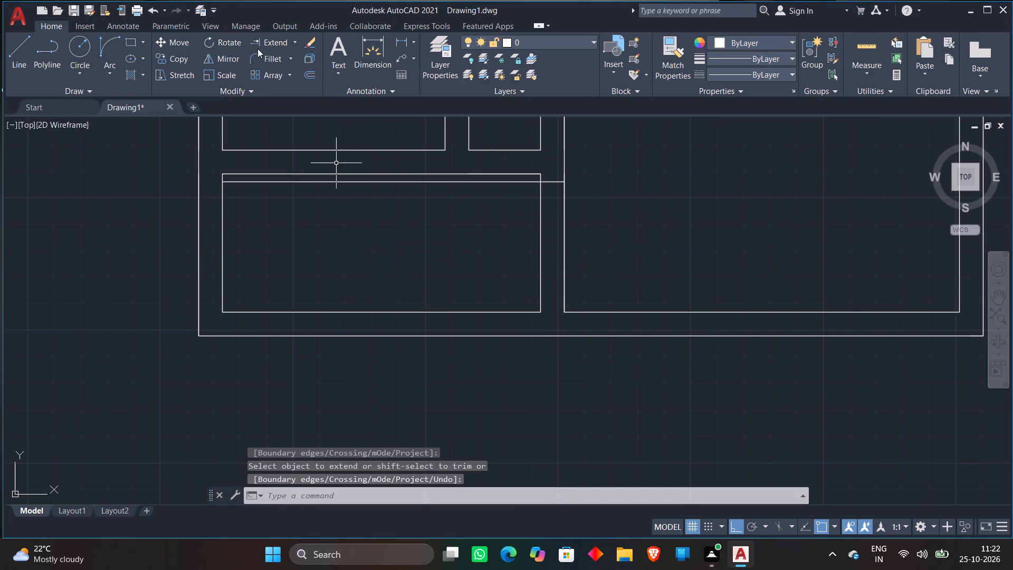
Offset the extended line 2' southward and the southwest room's east wall line 2' westward.
{"action": "left_click", "coordinate": [312, 75]}
{"action": "type", "text": "2'"}
{"action": "key", "text": "Return"}
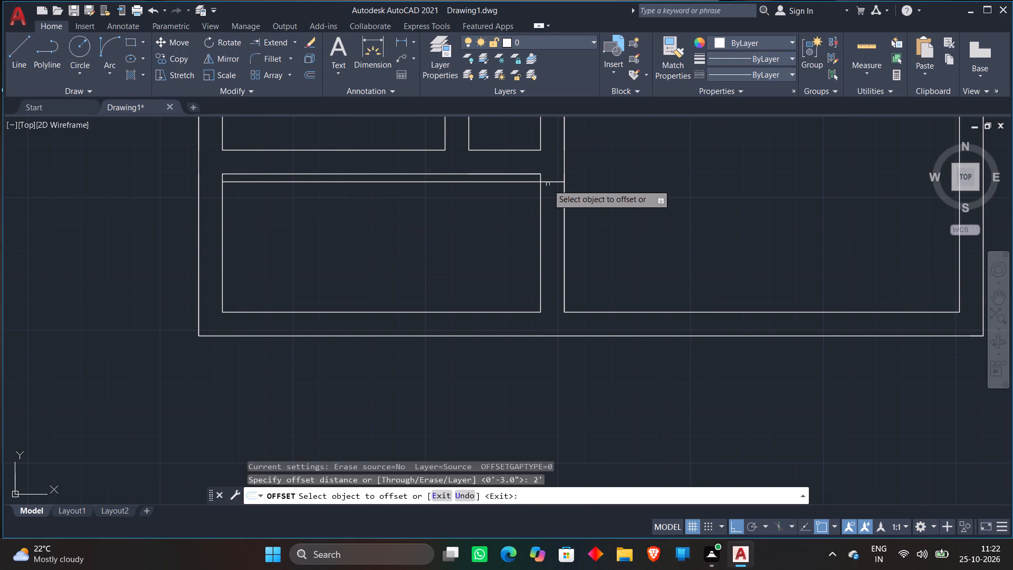
{"action": "left_click", "coordinate": [549, 183]}
{"action": "left_click", "coordinate": [554, 242]}
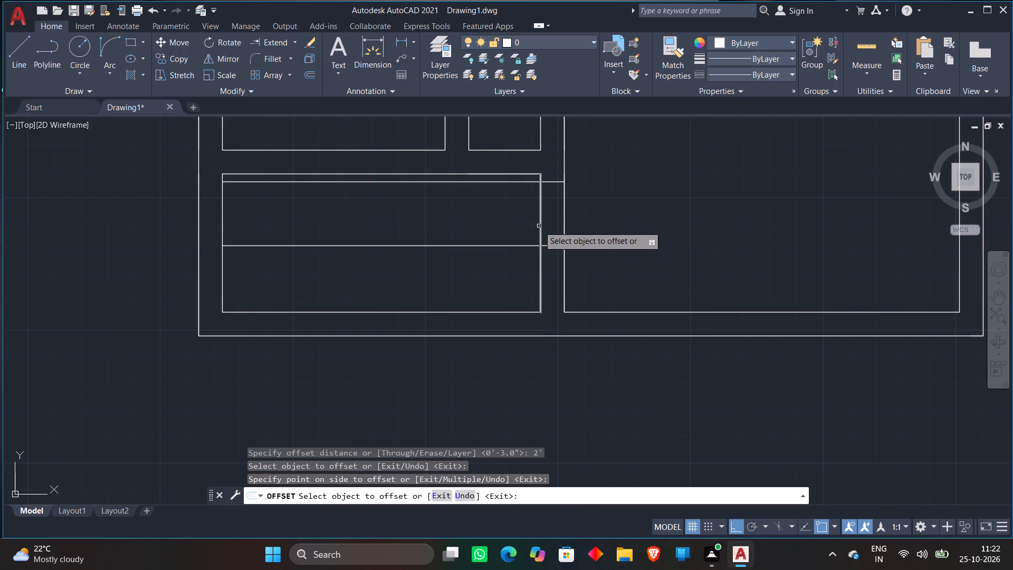
{"action": "left_click", "coordinate": [539, 226]}
{"action": "left_click", "coordinate": [351, 225]}
{"action": "key", "text": "space"}
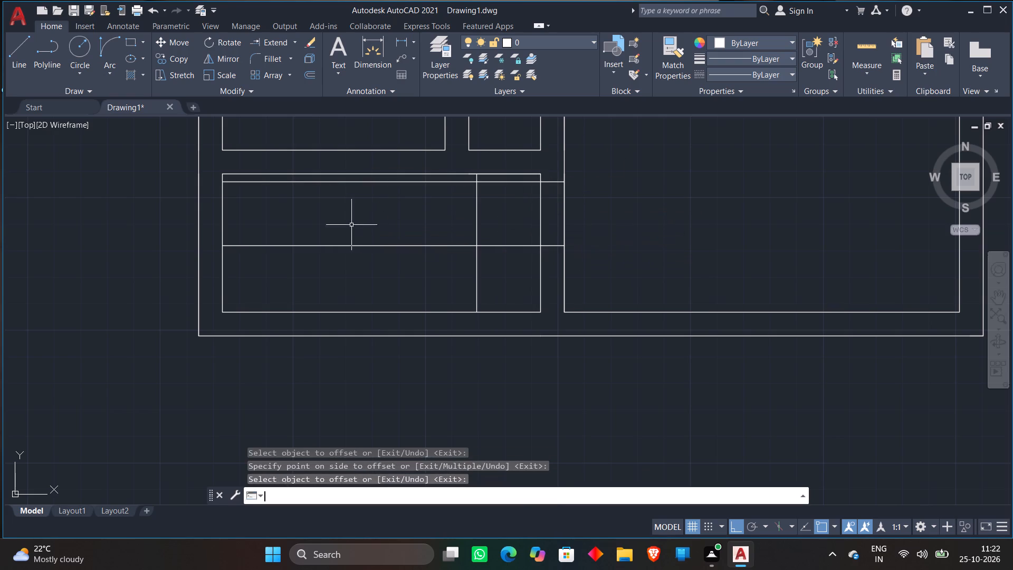
Trim the ends of the three offset lines that project beyond the 2' door square in the southwest room.
{"action": "left_click", "coordinate": [297, 43]}
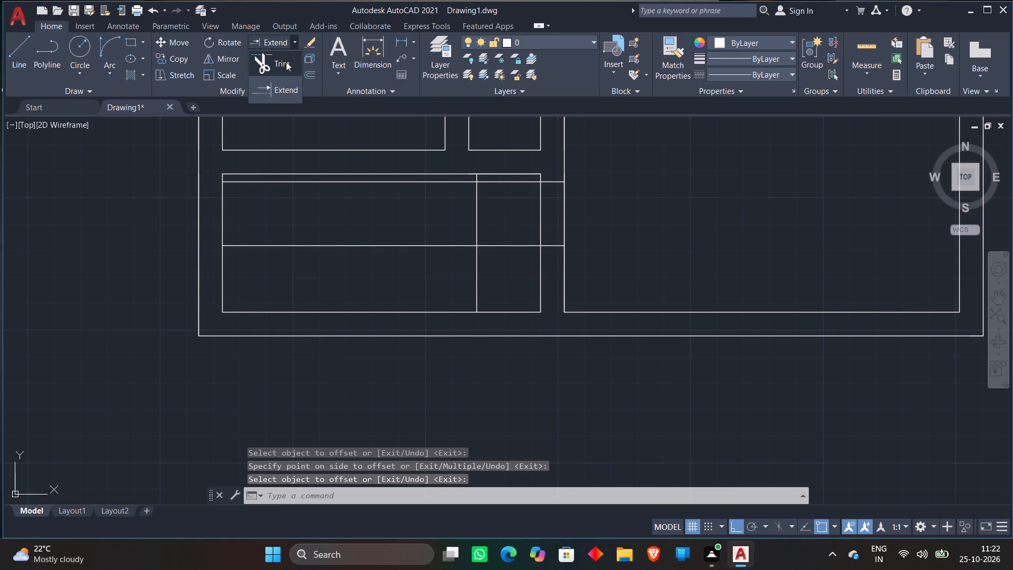
{"action": "left_click", "coordinate": [109, 50]}
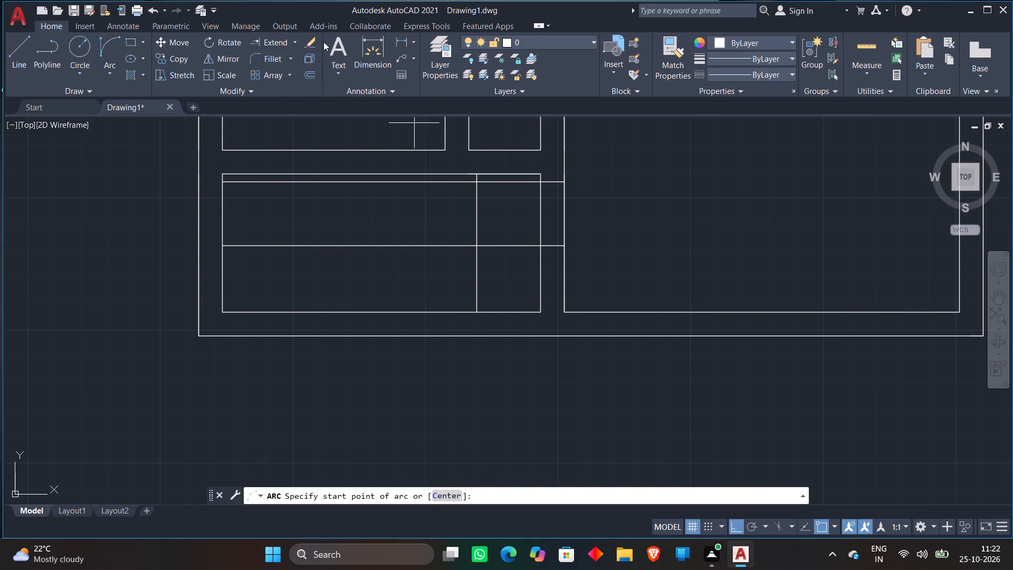
{"action": "left_click", "coordinate": [291, 41]}
{"action": "left_click", "coordinate": [294, 43]}
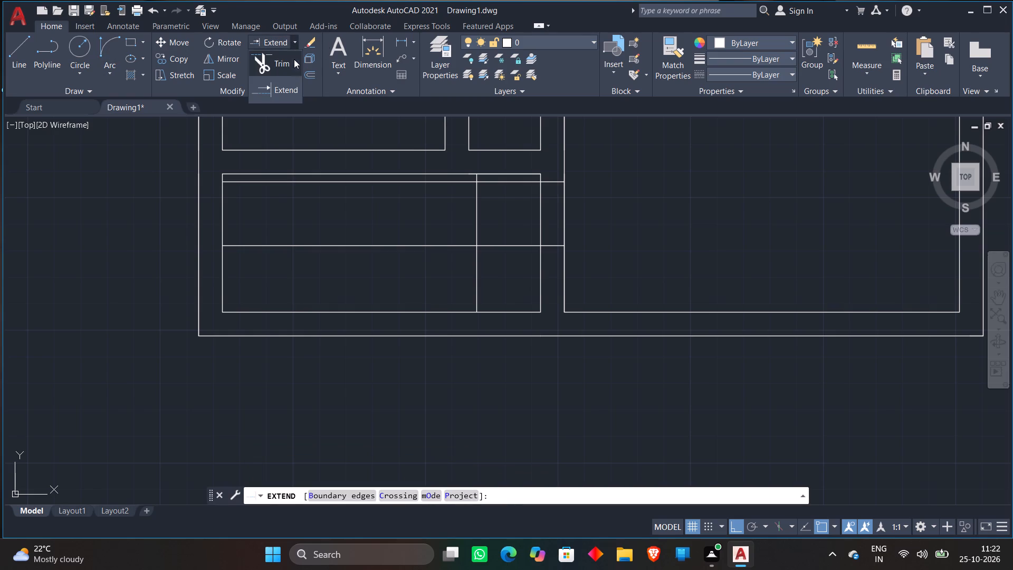
{"action": "left_click", "coordinate": [292, 69]}
{"action": "scroll", "coordinate": [478, 169], "scroll_direction": "up", "scroll_amount": 3}
{"action": "left_click", "coordinate": [470, 204]}
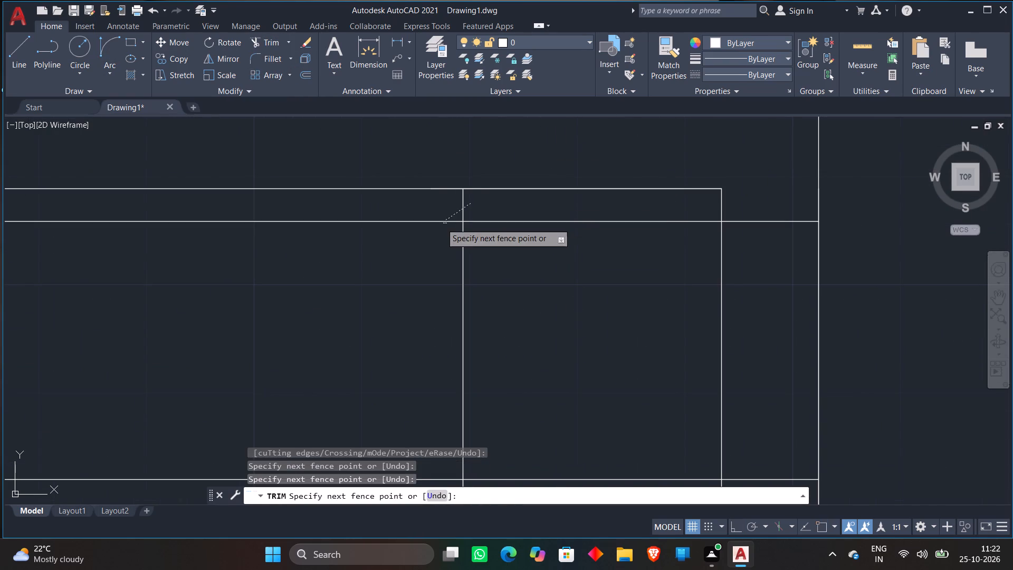
{"action": "left_click", "coordinate": [431, 232]}
{"action": "scroll", "coordinate": [436, 221], "scroll_direction": "down", "scroll_amount": 4}
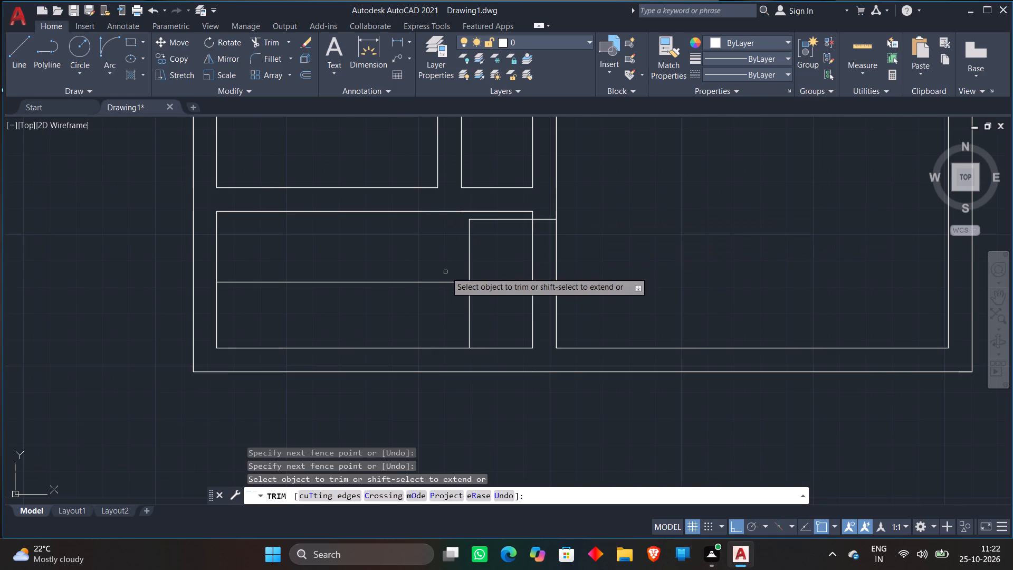
{"action": "left_click", "coordinate": [446, 272]}
{"action": "left_click", "coordinate": [471, 303]}
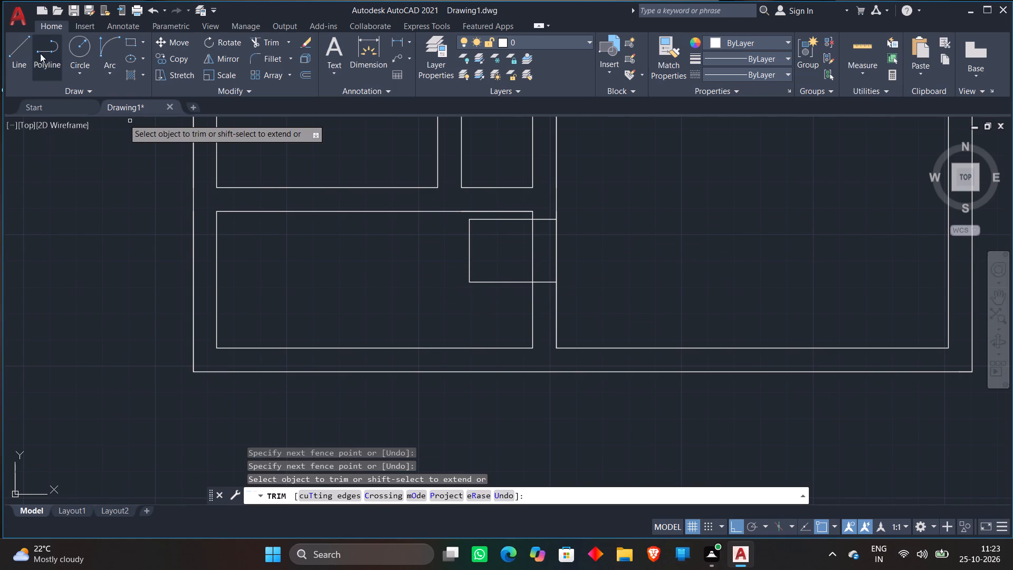
Draw the door swing arc from the opening's south edge on the east wall line to the door square's northwest corner.
{"action": "left_click", "coordinate": [112, 50]}
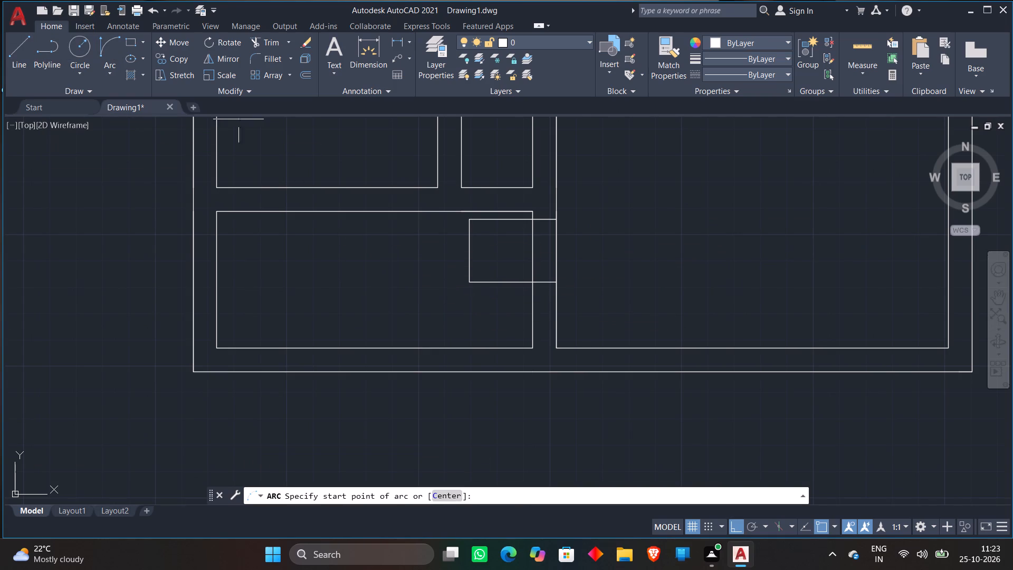
{"action": "scroll", "coordinate": [529, 195], "scroll_direction": "up", "scroll_amount": 2}
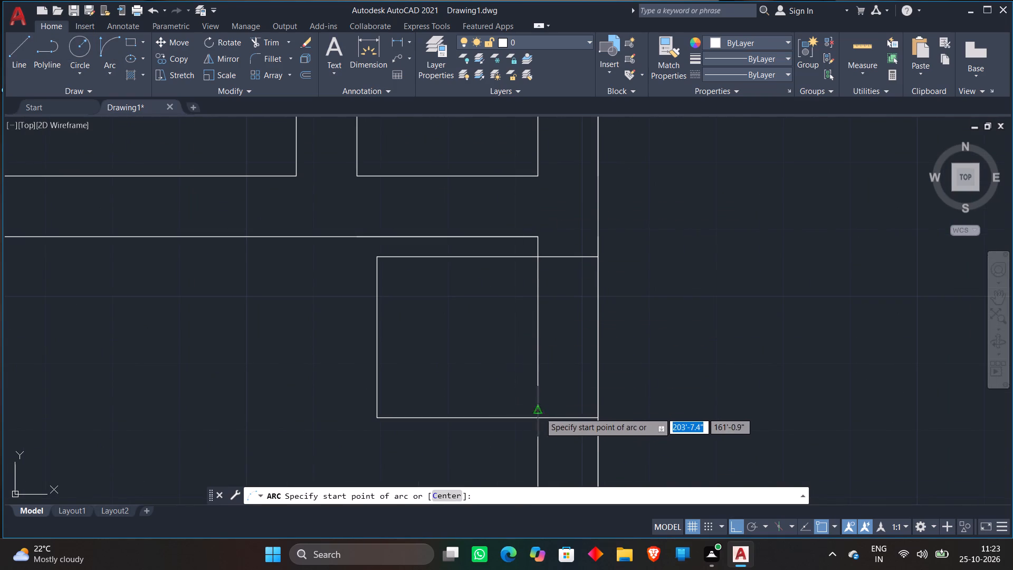
{"action": "left_click", "coordinate": [538, 419]}
{"action": "left_click", "coordinate": [377, 258]}
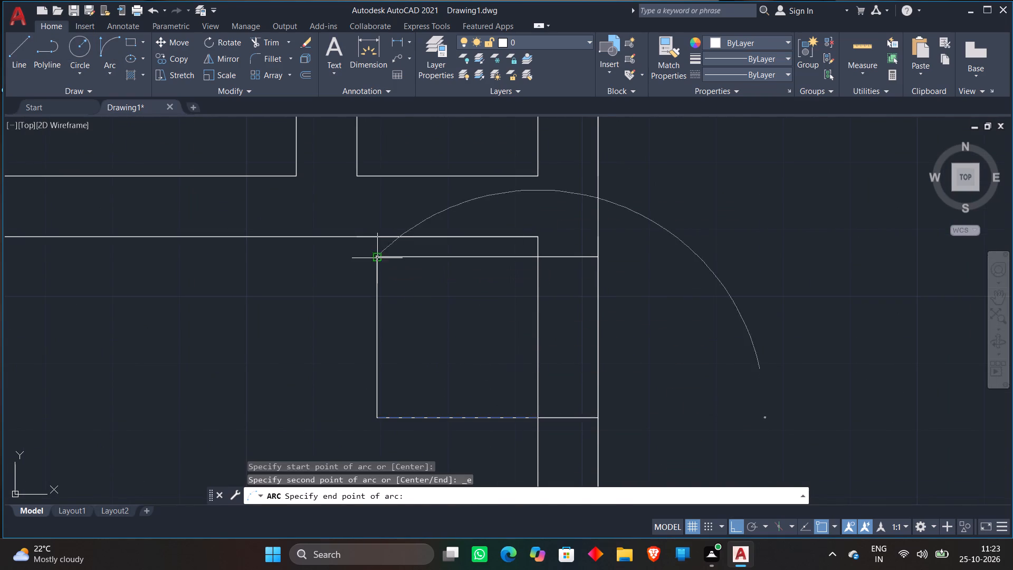
{"action": "left_click", "coordinate": [274, 289]}
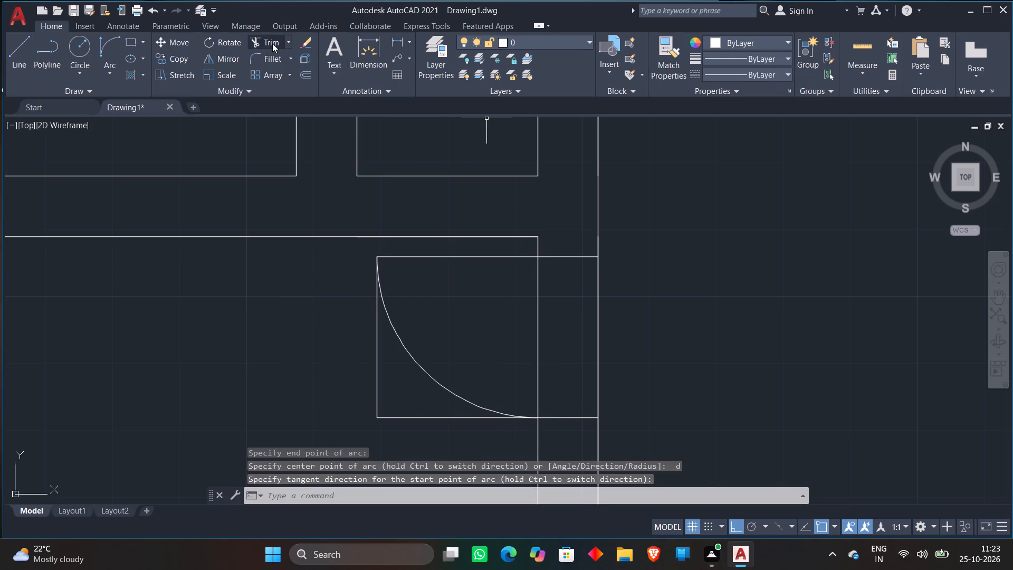
Trim the west and south sides of the southwest room's door square and both wall lines across the 2' opening.
{"action": "left_click", "coordinate": [269, 43]}
{"action": "scroll", "coordinate": [443, 62], "scroll_direction": "down", "scroll_amount": 2}
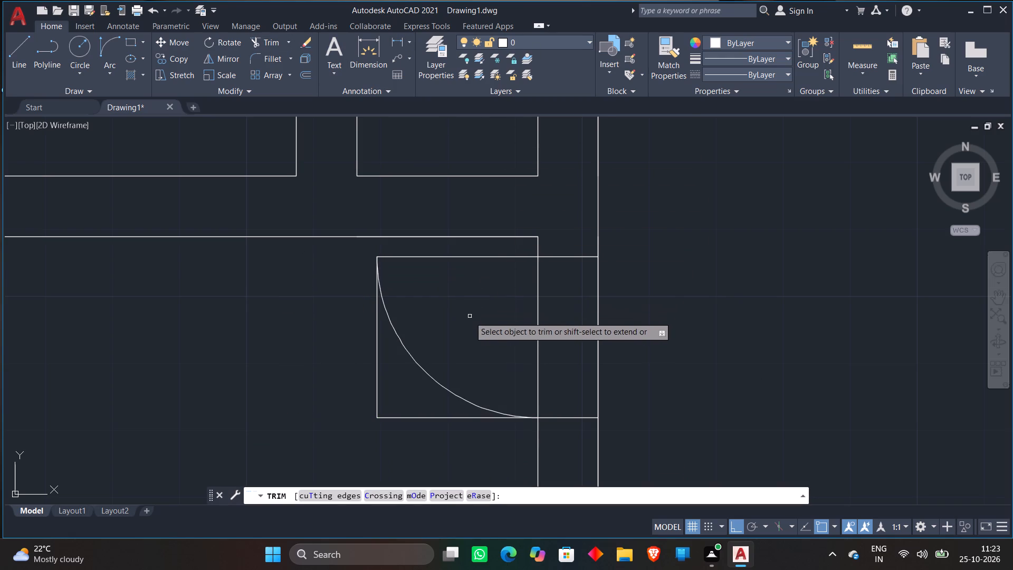
{"action": "middle_click_drag", "start_coordinate": [467, 307], "coordinate": [469, 220]}
{"action": "left_click", "coordinate": [356, 281]}
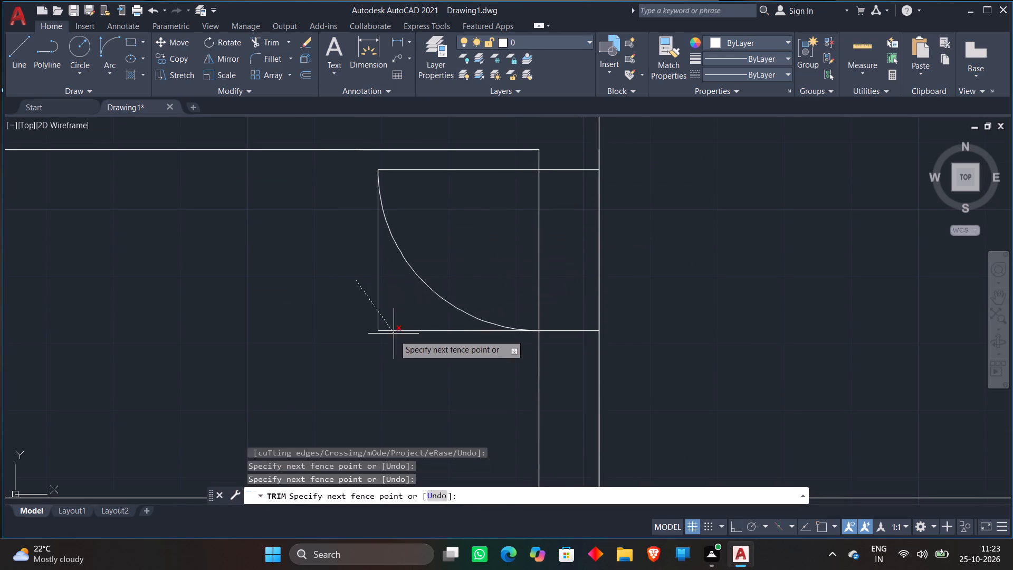
{"action": "left_click", "coordinate": [402, 350]}
{"action": "left_click", "coordinate": [495, 258]}
{"action": "left_click", "coordinate": [688, 251]}
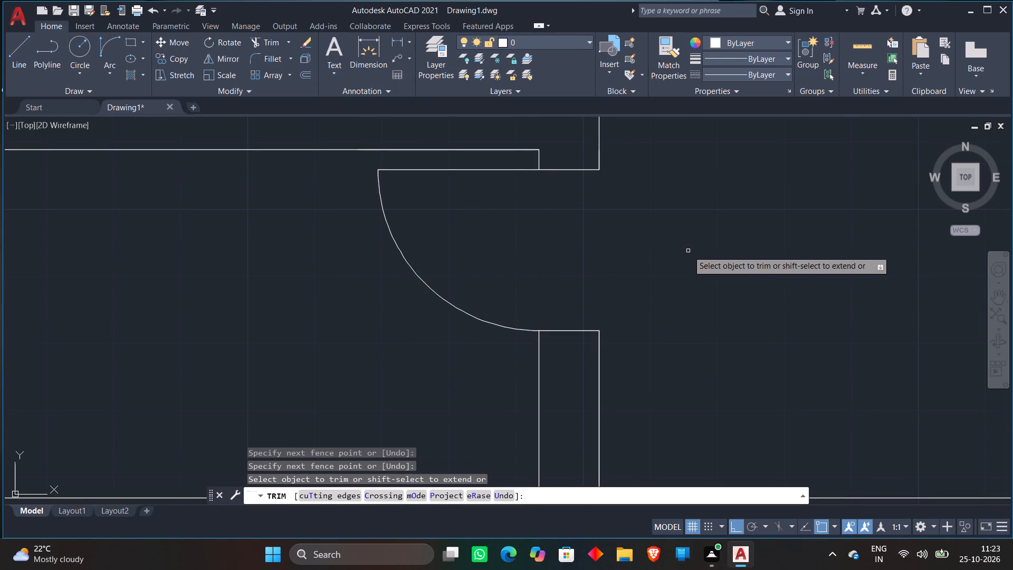
{"action": "key", "text": "space"}
Offset the large room's west wall line 3" eastward.
{"action": "scroll", "coordinate": [672, 224], "scroll_direction": "down", "scroll_amount": 3}
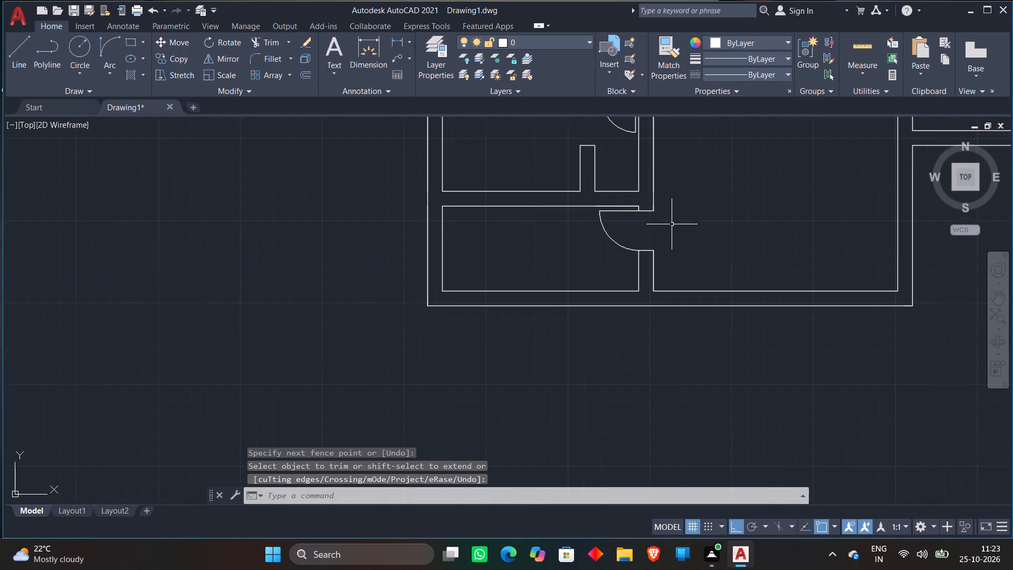
{"action": "scroll", "coordinate": [678, 218], "scroll_direction": "down", "scroll_amount": 3}
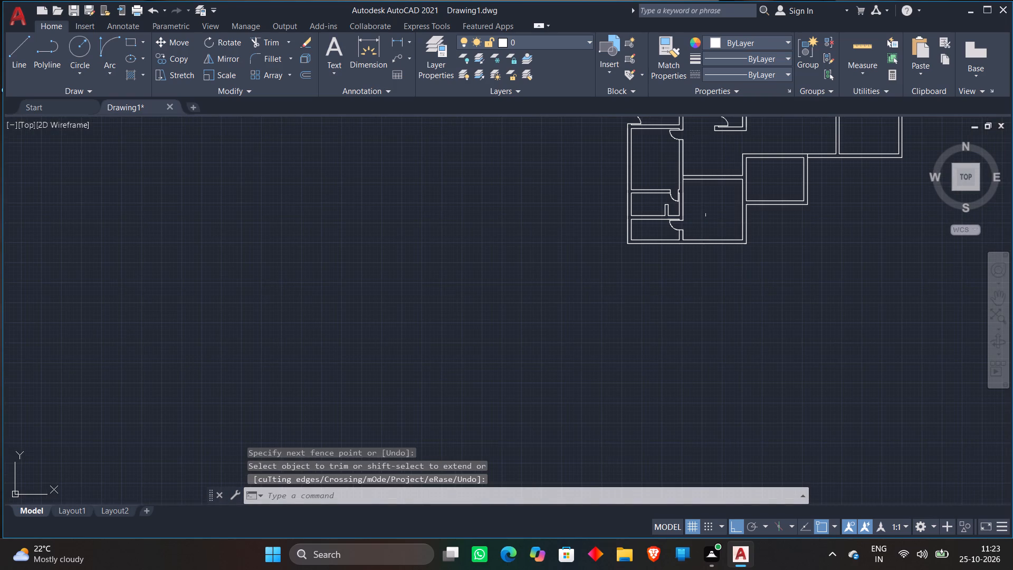
{"action": "middle_click_drag", "start_coordinate": [706, 213], "coordinate": [634, 265]}
{"action": "scroll", "coordinate": [617, 237], "scroll_direction": "up", "scroll_amount": 3}
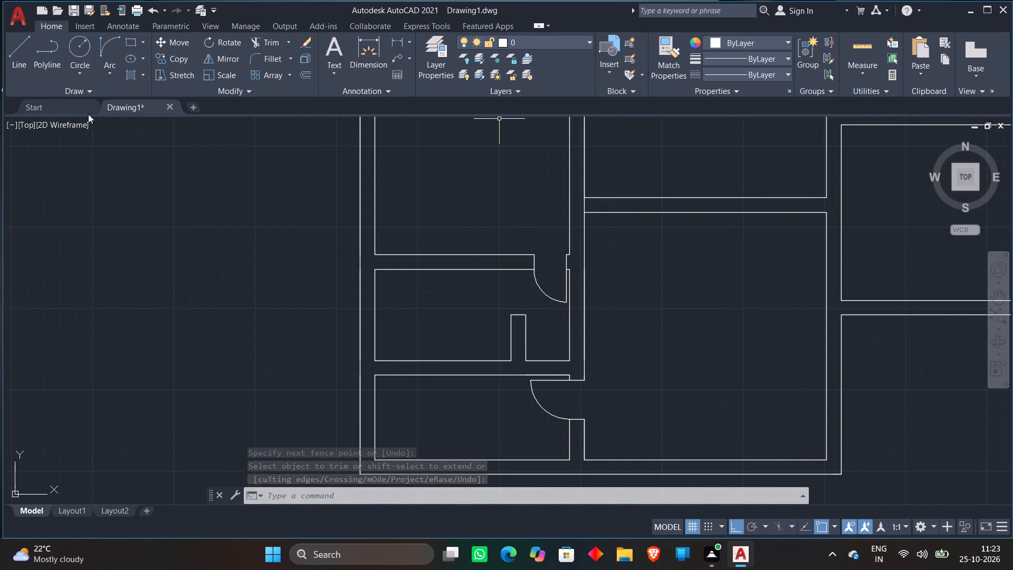
{"action": "left_click", "coordinate": [312, 75]}
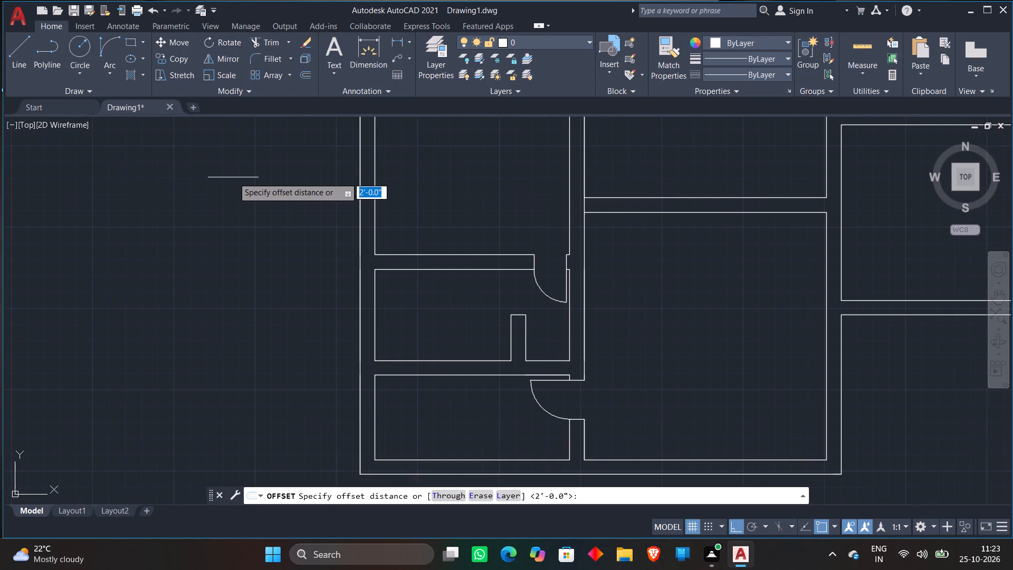
{"action": "type", "text": "3\""}
{"action": "key", "text": "Return"}
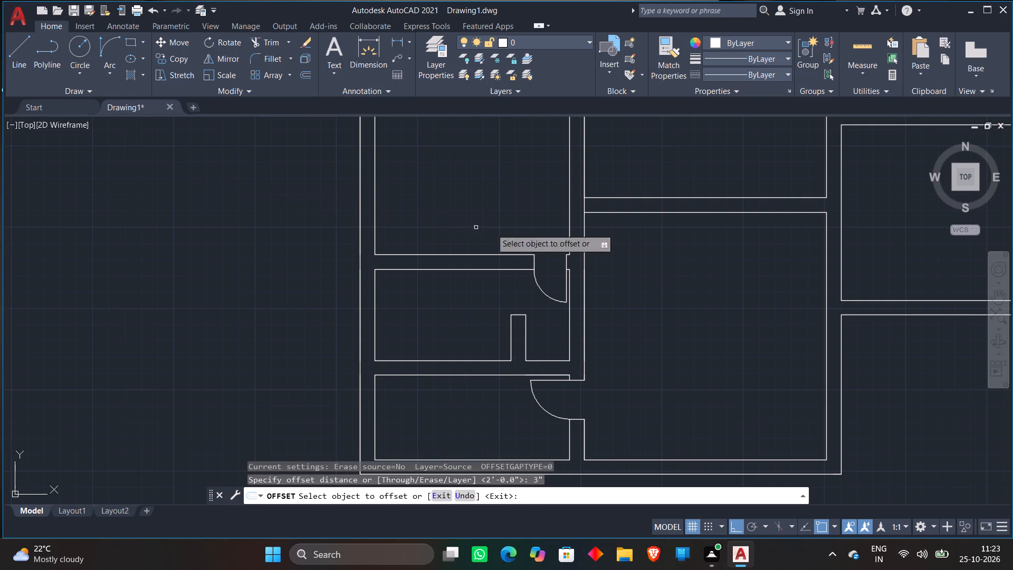
{"action": "middle_click_drag", "start_coordinate": [614, 199], "coordinate": [420, 208]}
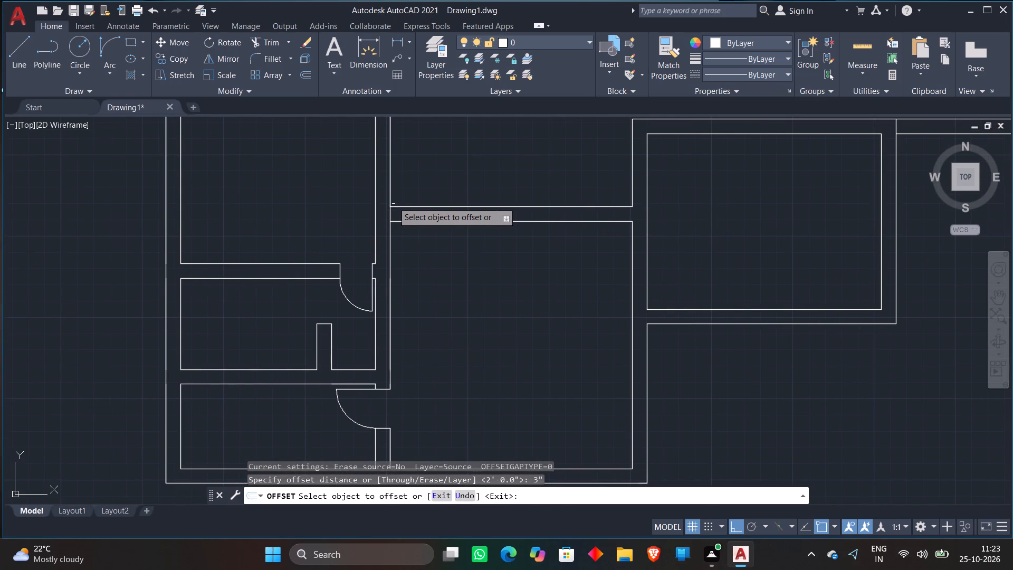
{"action": "left_click", "coordinate": [389, 202]}
{"action": "left_click", "coordinate": [457, 195]}
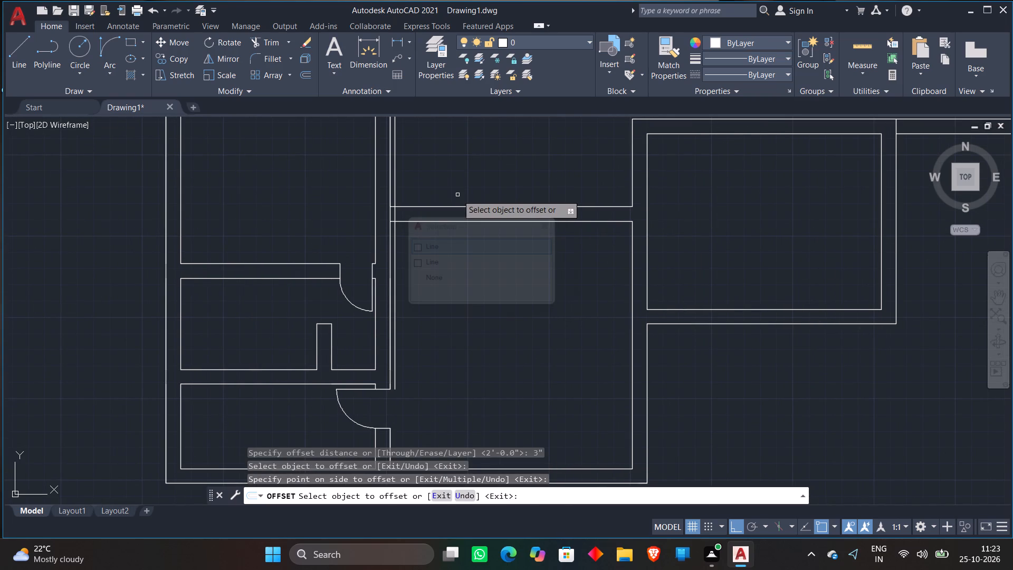
{"action": "key", "text": "space"}
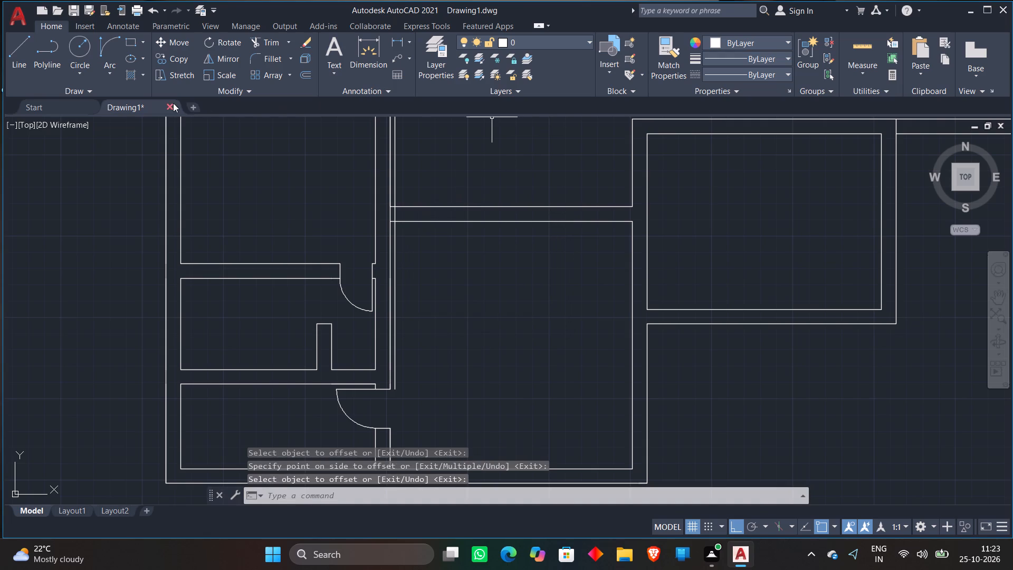
Trim the offset line above and below the large room's north wall, keeping only the piece within the wall thickness.
{"action": "left_click", "coordinate": [273, 42]}
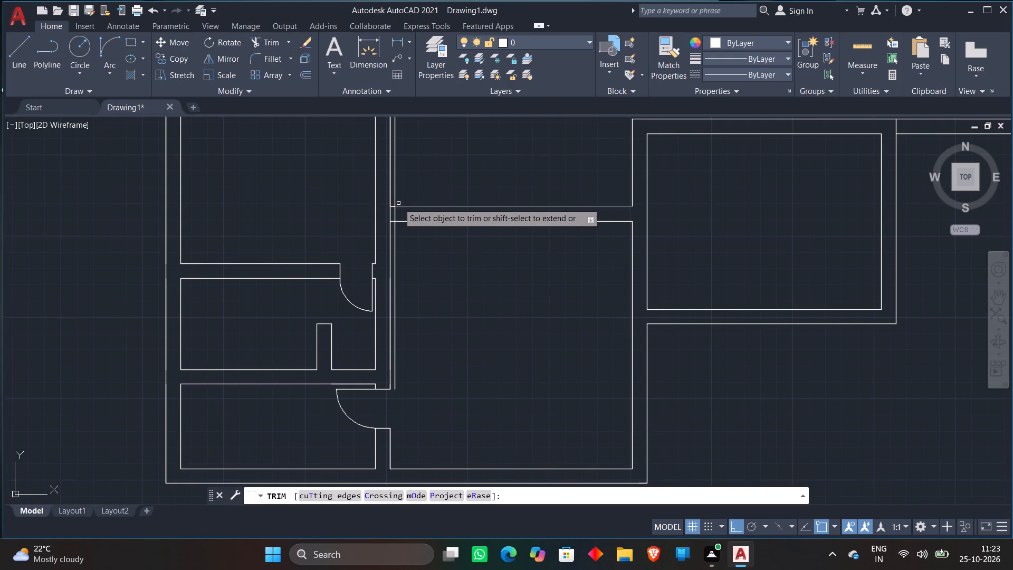
{"action": "left_click", "coordinate": [395, 198]}
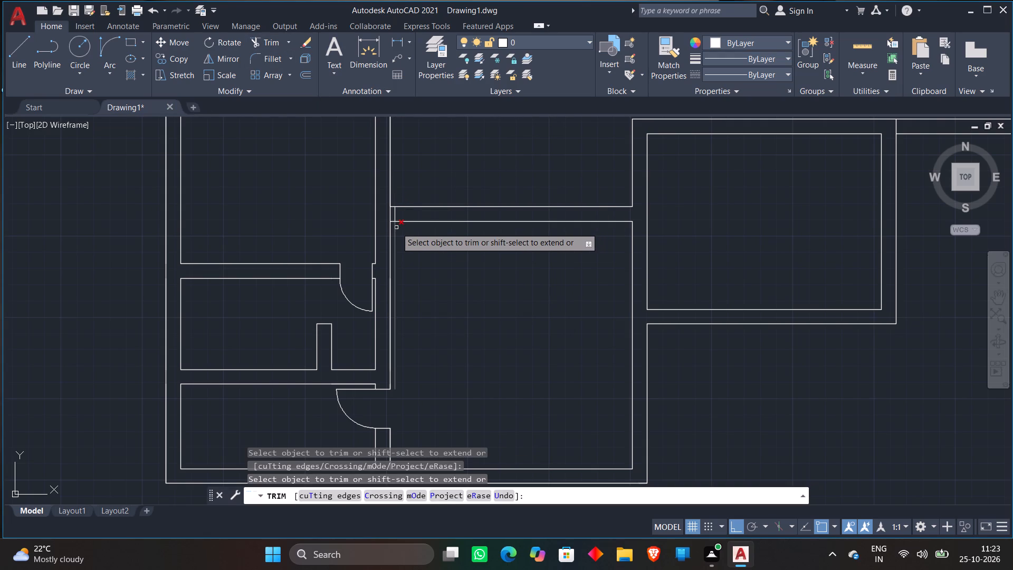
{"action": "left_click", "coordinate": [396, 227]}
{"action": "key", "text": "space"}
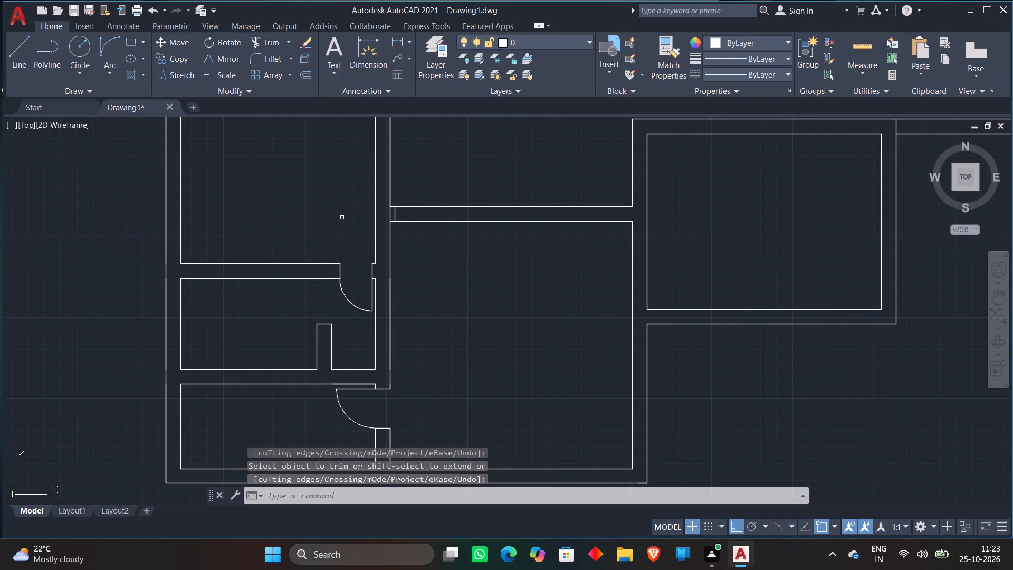
From the short jamb line's south end, draw connected lines 2' south, 2' east and 2'9" north across the large room's north wall.
{"action": "left_click", "coordinate": [16, 64]}
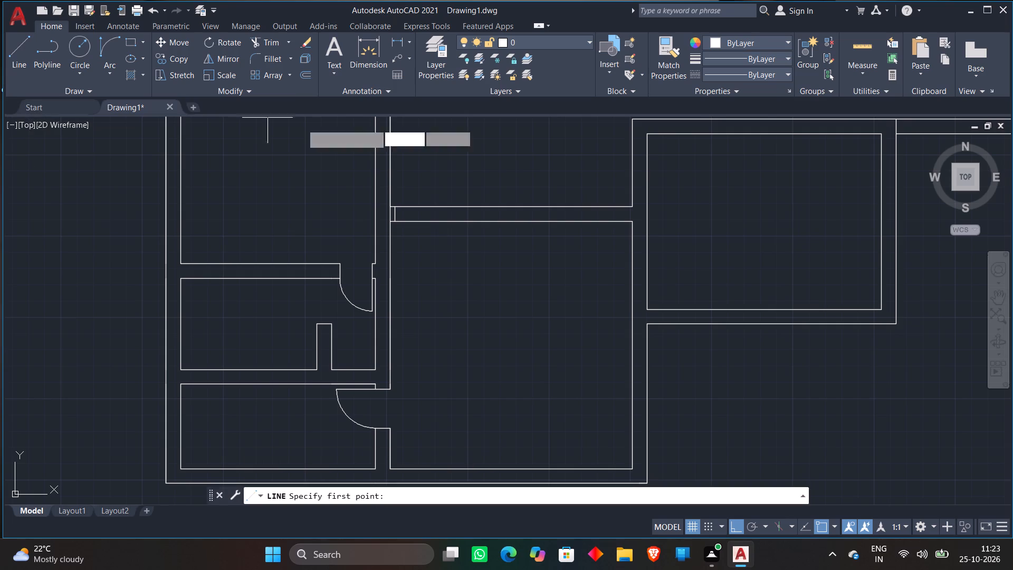
{"action": "scroll", "coordinate": [399, 226], "scroll_direction": "up", "scroll_amount": 3}
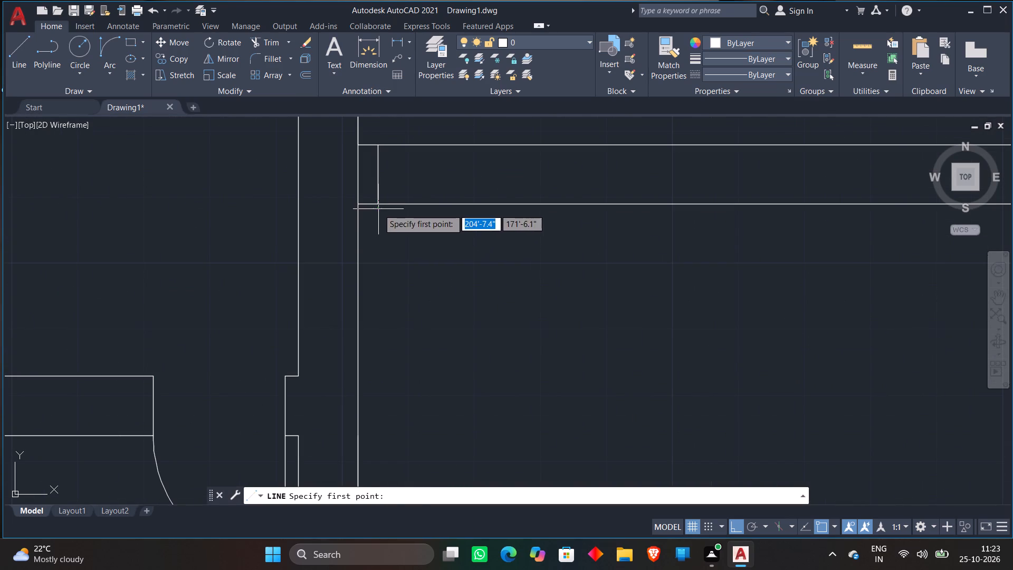
{"action": "left_click", "coordinate": [378, 208]}
{"action": "type", "text": "2'"}
{"action": "key", "text": "Return"}
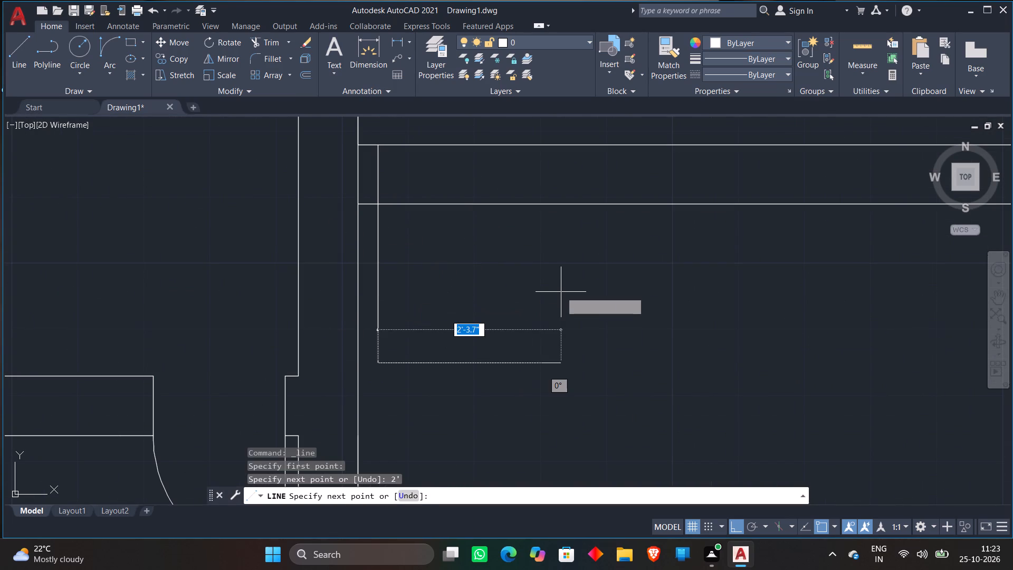
{"action": "type", "text": "2'"}
{"action": "key", "text": "Return"}
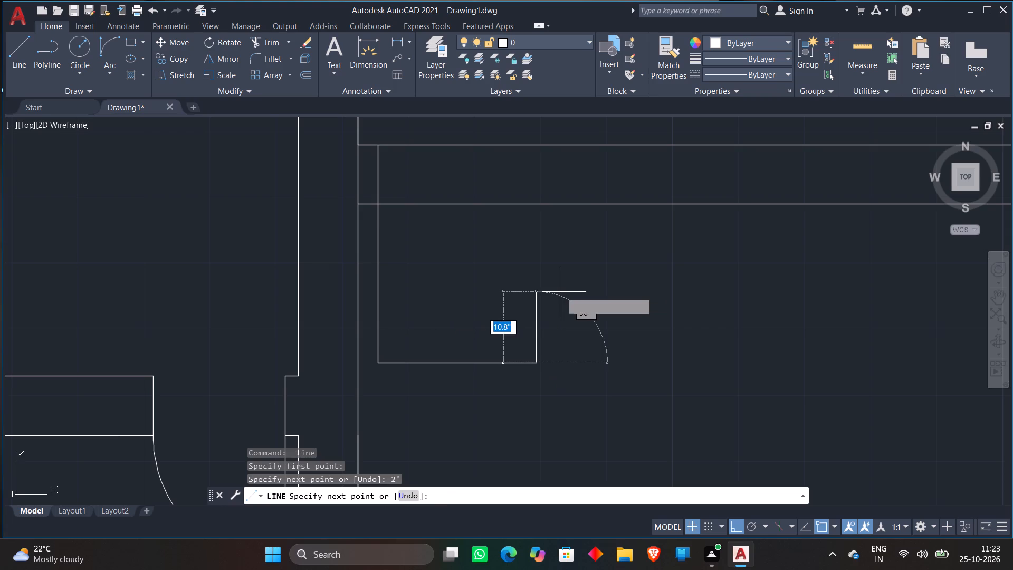
{"action": "type", "text": "2'9\""}
{"action": "key", "text": "Return"}
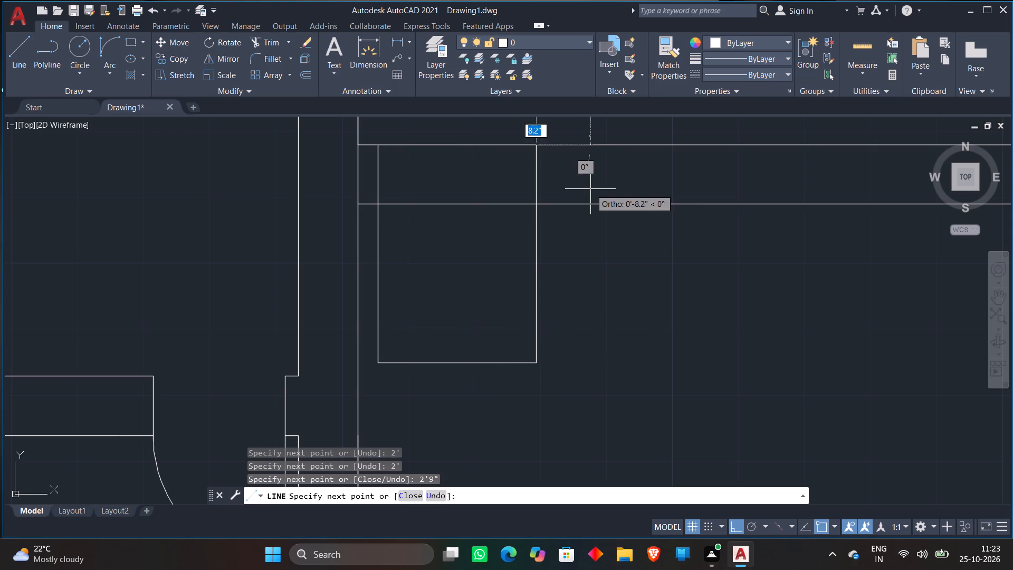
{"action": "key", "text": "space"}
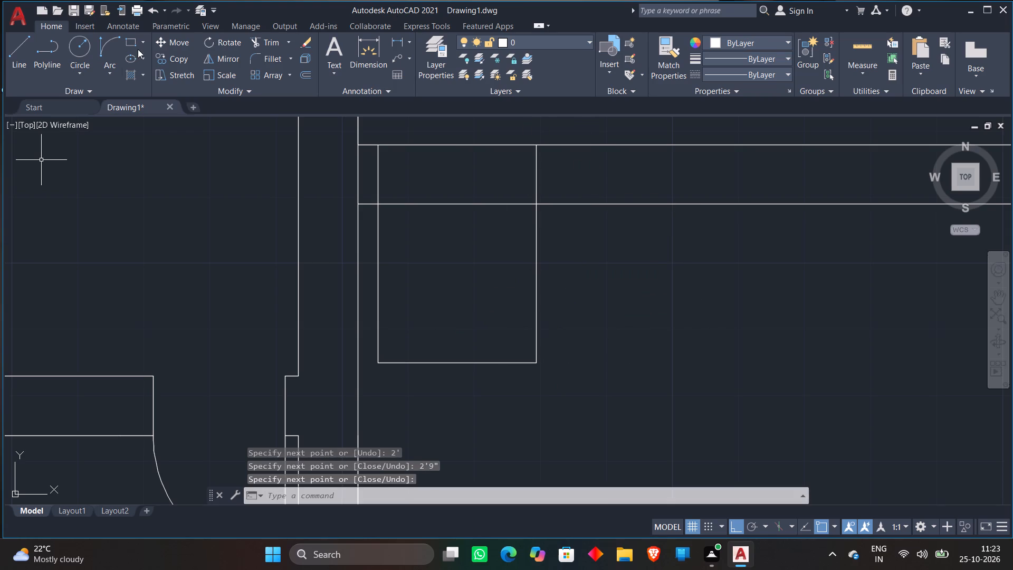
Draw the door swing arc from the opening's east edge on the wall's south line to the door square's southwest corner.
{"action": "left_click", "coordinate": [113, 39]}
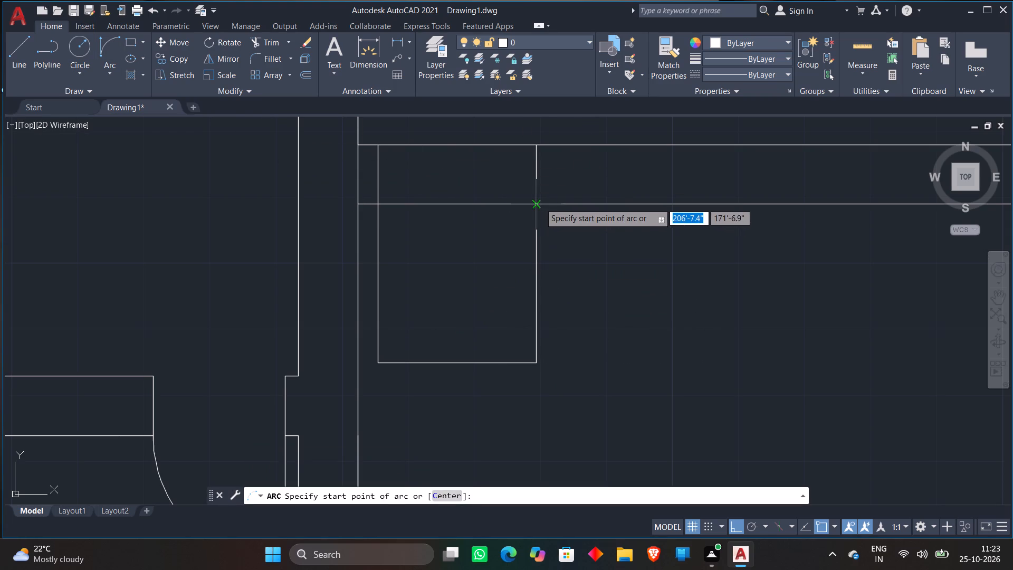
{"action": "left_click", "coordinate": [539, 203]}
{"action": "left_click", "coordinate": [381, 365]}
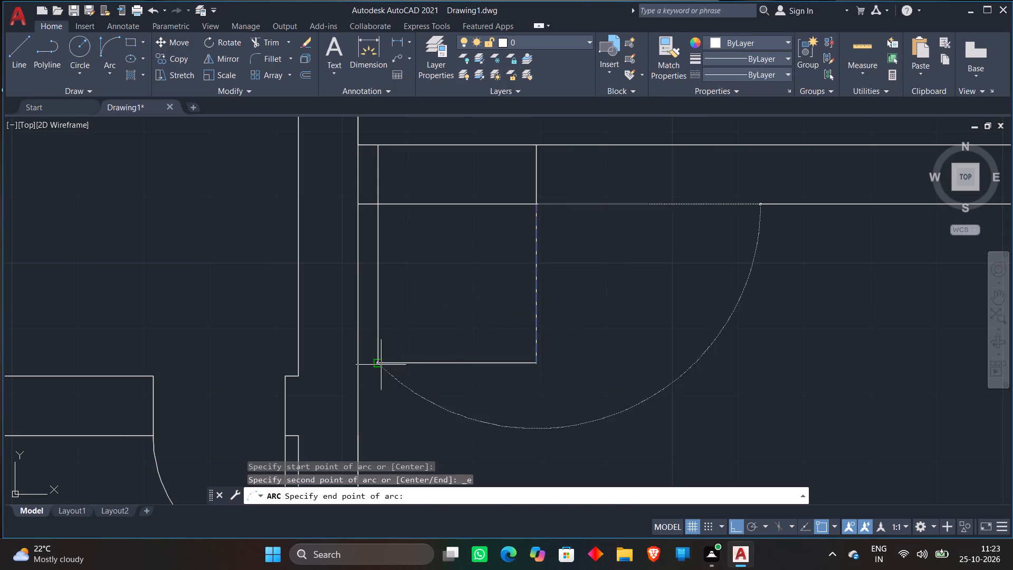
{"action": "left_click", "coordinate": [547, 403]}
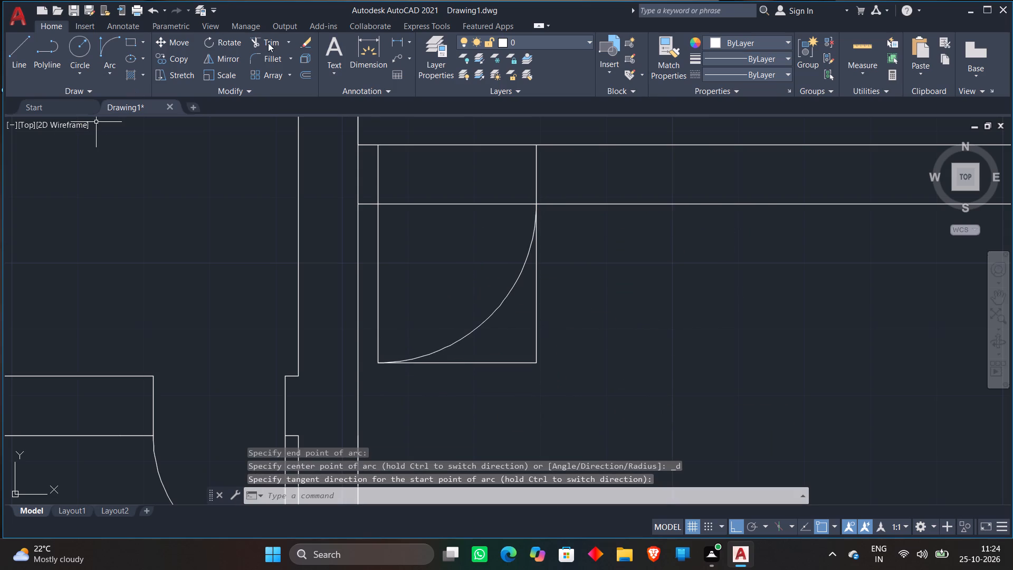
Trim the door square's south and east sides, the north wall lines across the opening, and the line closing the short wall stub.
{"action": "left_click", "coordinate": [259, 36]}
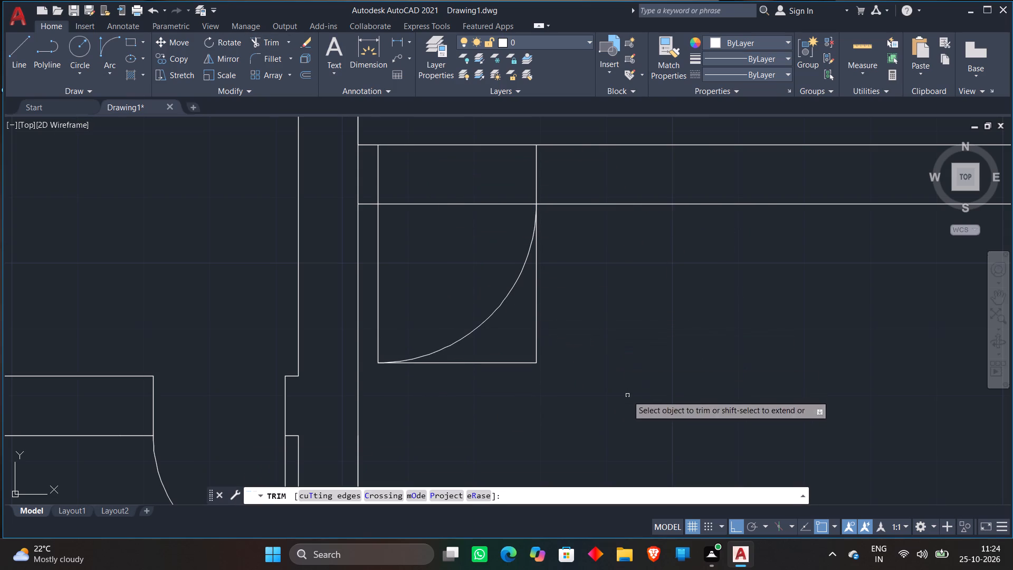
{"action": "left_click", "coordinate": [479, 375]}
{"action": "left_click", "coordinate": [604, 320]}
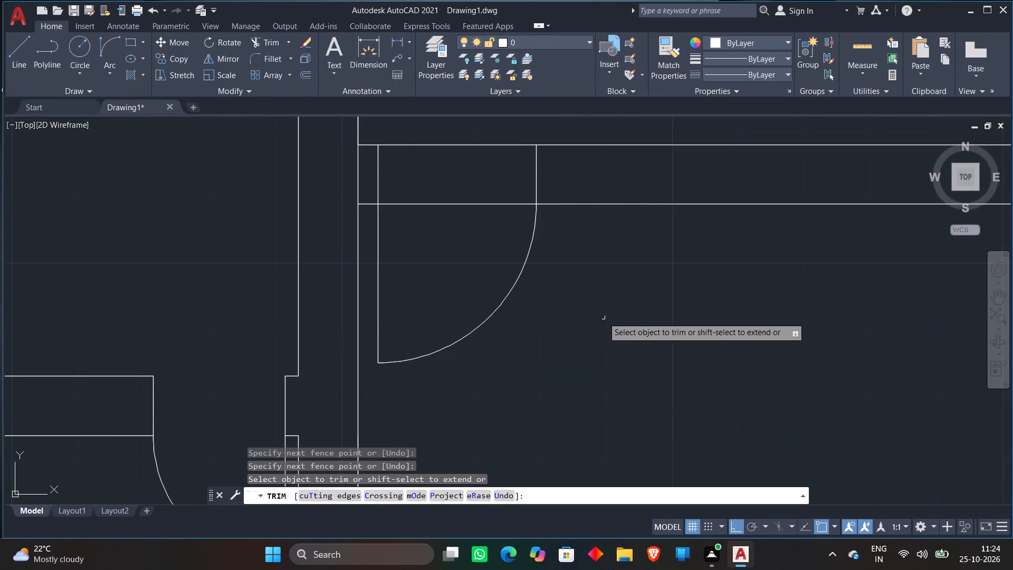
{"action": "left_click", "coordinate": [421, 221]}
{"action": "left_click", "coordinate": [426, 137]}
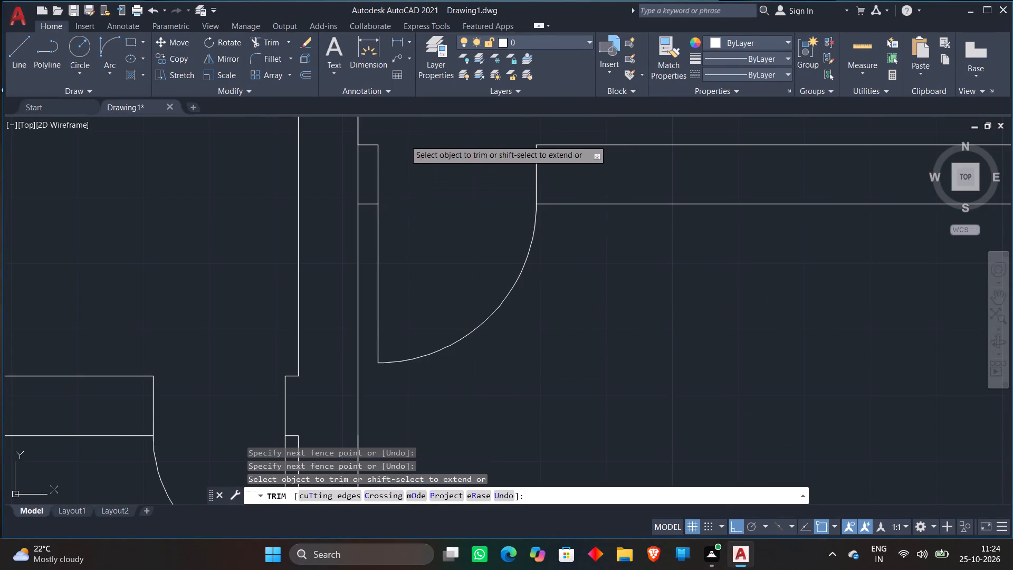
{"action": "left_click", "coordinate": [362, 162]}
{"action": "left_click", "coordinate": [348, 169]}
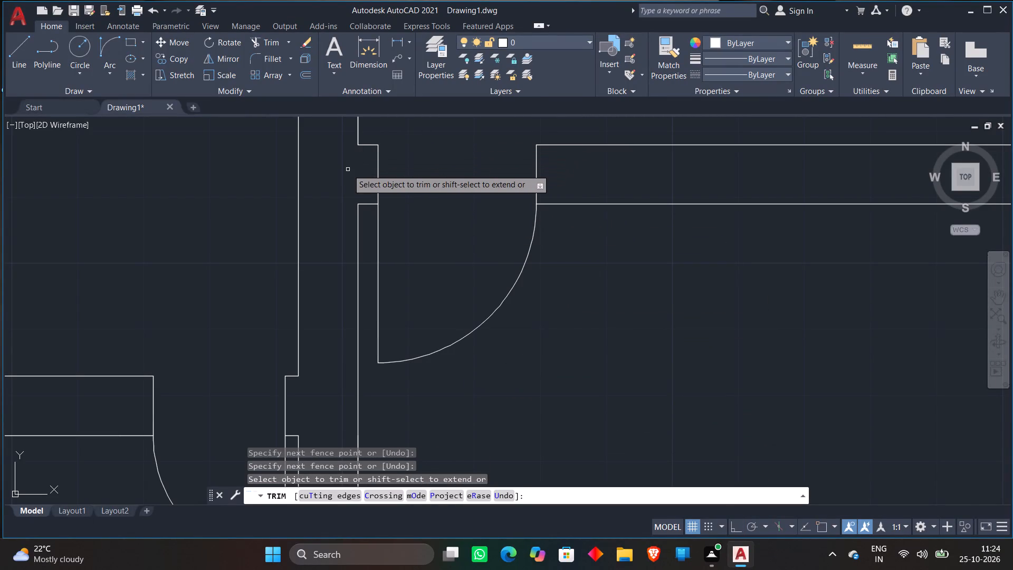
{"action": "scroll", "coordinate": [348, 169], "scroll_direction": "down", "scroll_amount": 4}
{"action": "key", "text": "space"}
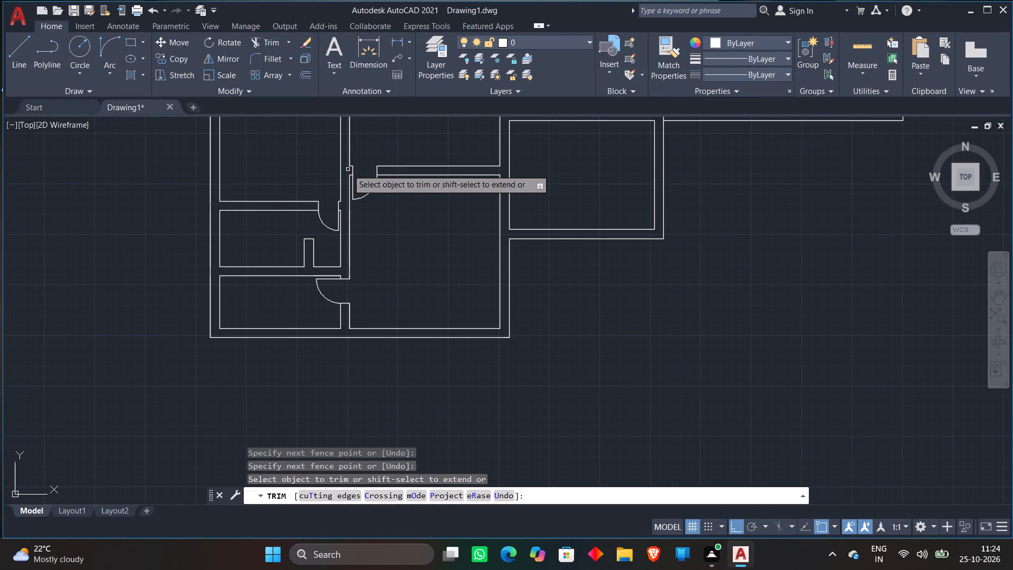
Draw connected lines south across the north wall of the room northeast of the large room, 5' east, and back north across the wall.
{"action": "scroll", "coordinate": [346, 177], "scroll_direction": "down", "scroll_amount": 1}
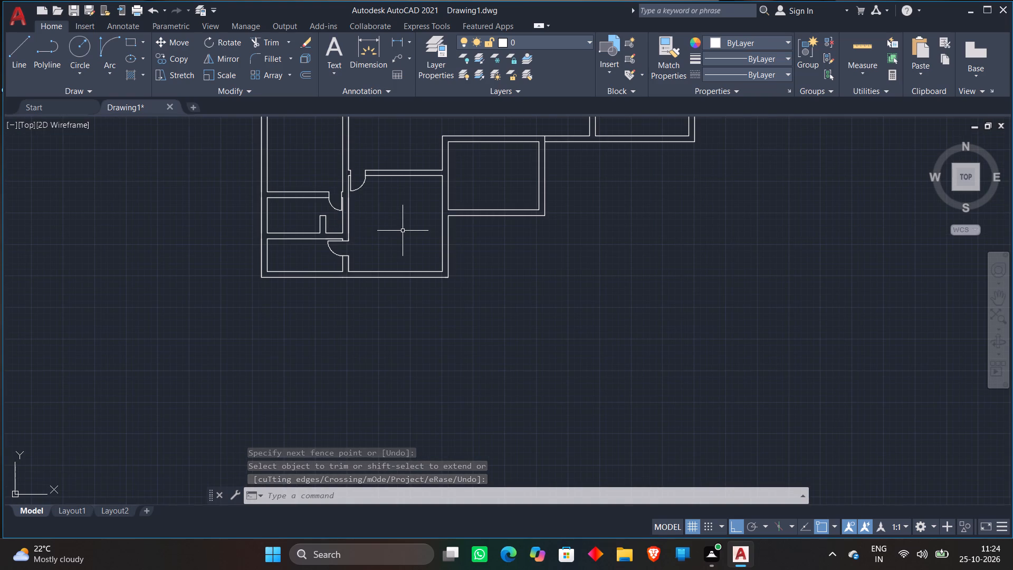
{"action": "scroll", "coordinate": [412, 187], "scroll_direction": "down", "scroll_amount": 1}
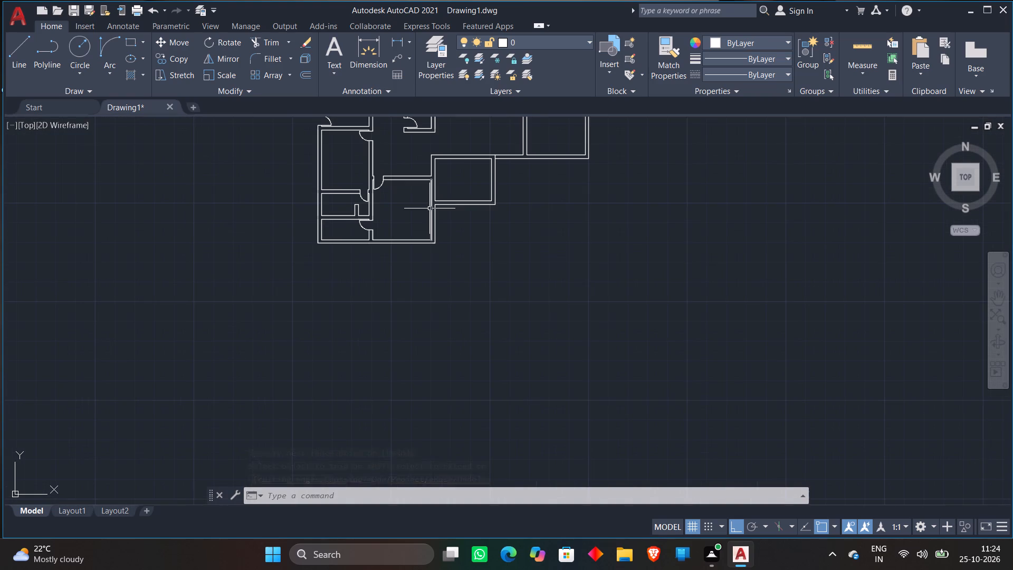
{"action": "middle_click_drag", "start_coordinate": [423, 211], "coordinate": [391, 292]}
{"action": "scroll", "coordinate": [428, 287], "scroll_direction": "up", "scroll_amount": 1}
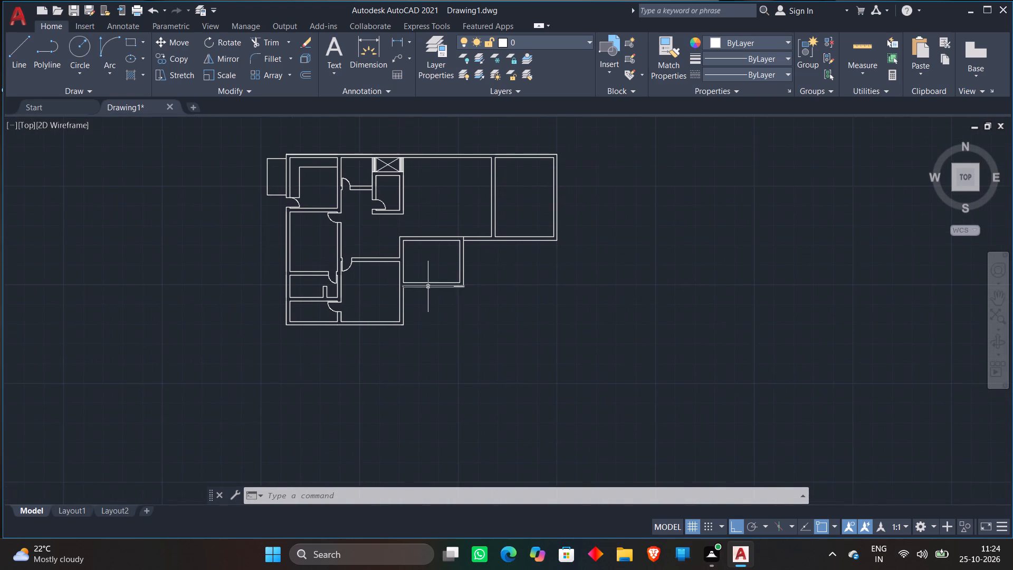
{"action": "scroll", "coordinate": [428, 287], "scroll_direction": "up", "scroll_amount": 3}
{"action": "scroll", "coordinate": [428, 286], "scroll_direction": "down", "scroll_amount": 2}
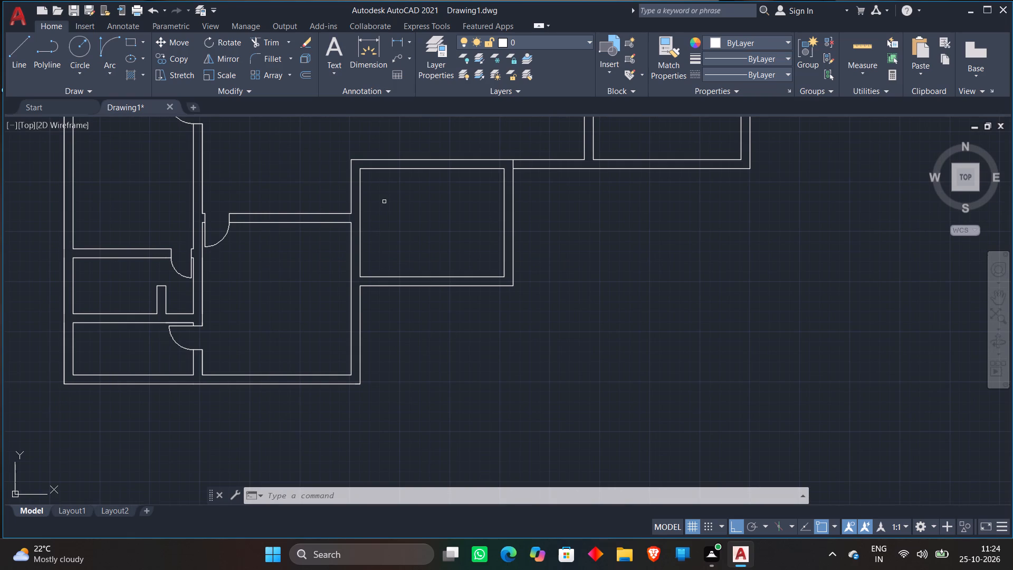
{"action": "middle_click_drag", "start_coordinate": [385, 202], "coordinate": [294, 264]}
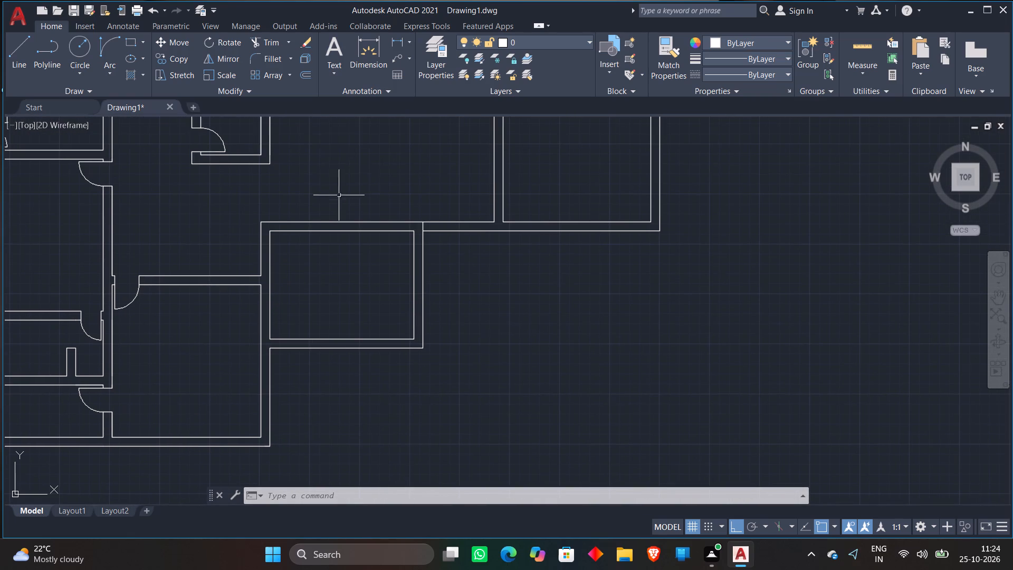
{"action": "left_click", "coordinate": [20, 54]}
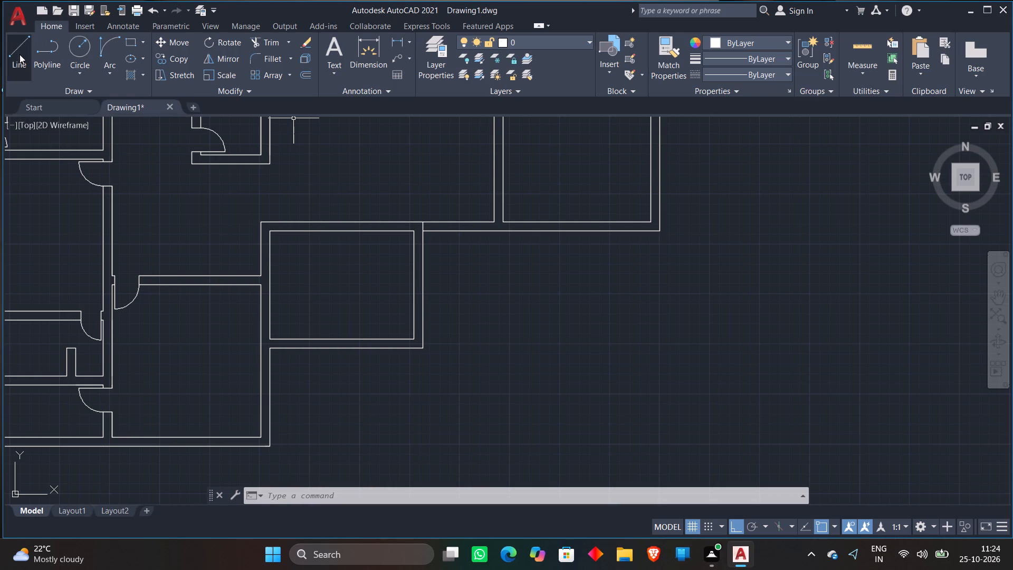
{"action": "scroll", "coordinate": [343, 229], "scroll_direction": "up", "scroll_amount": 3}
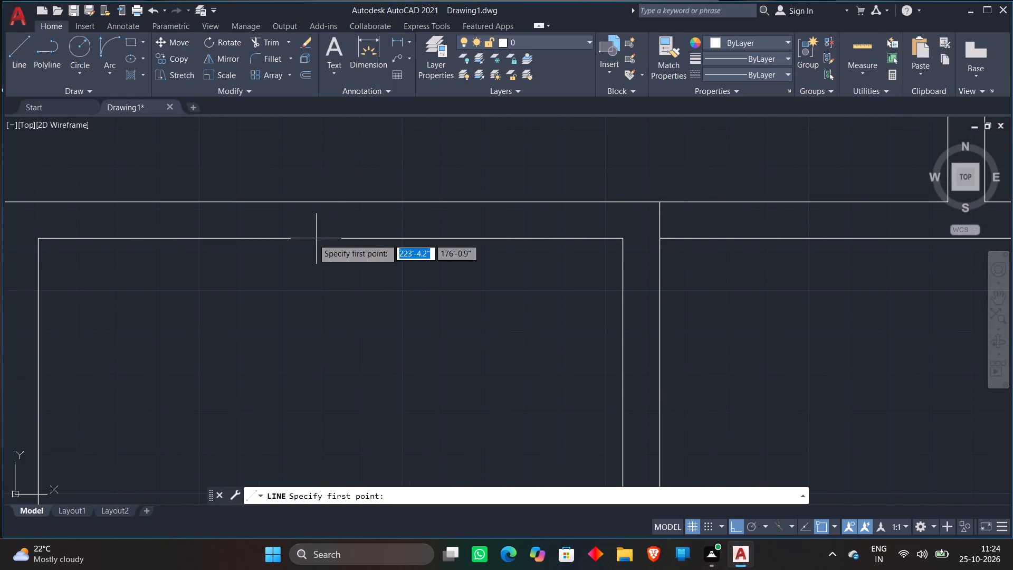
{"action": "left_click", "coordinate": [254, 182]}
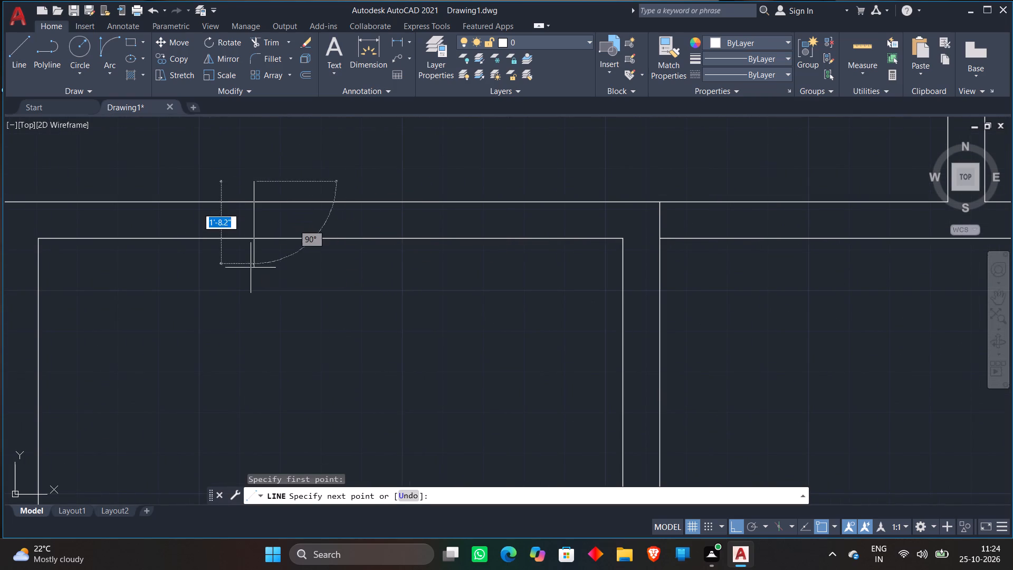
{"action": "left_click", "coordinate": [251, 268]}
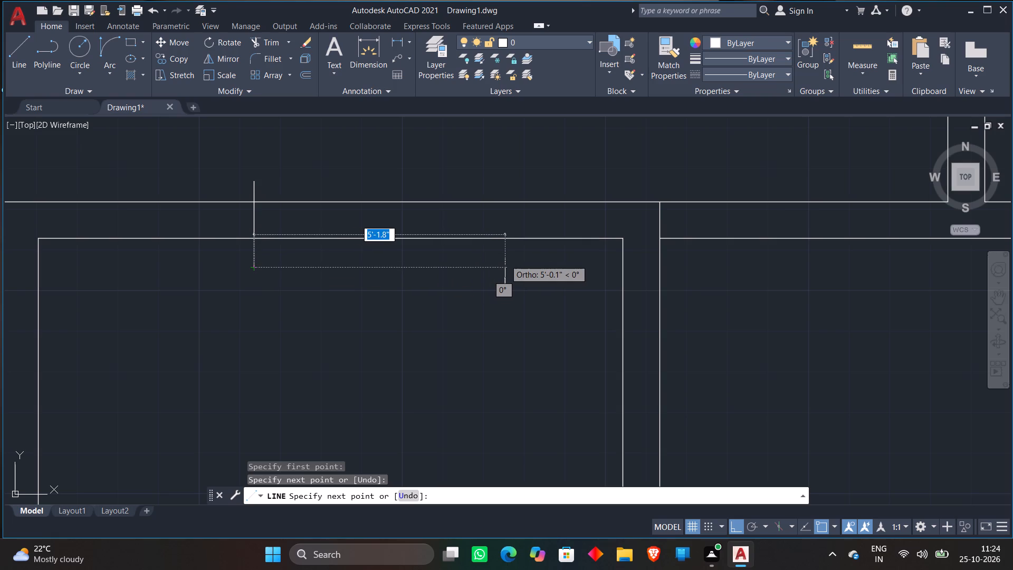
{"action": "type", "text": "5'"}
{"action": "key", "text": "Return"}
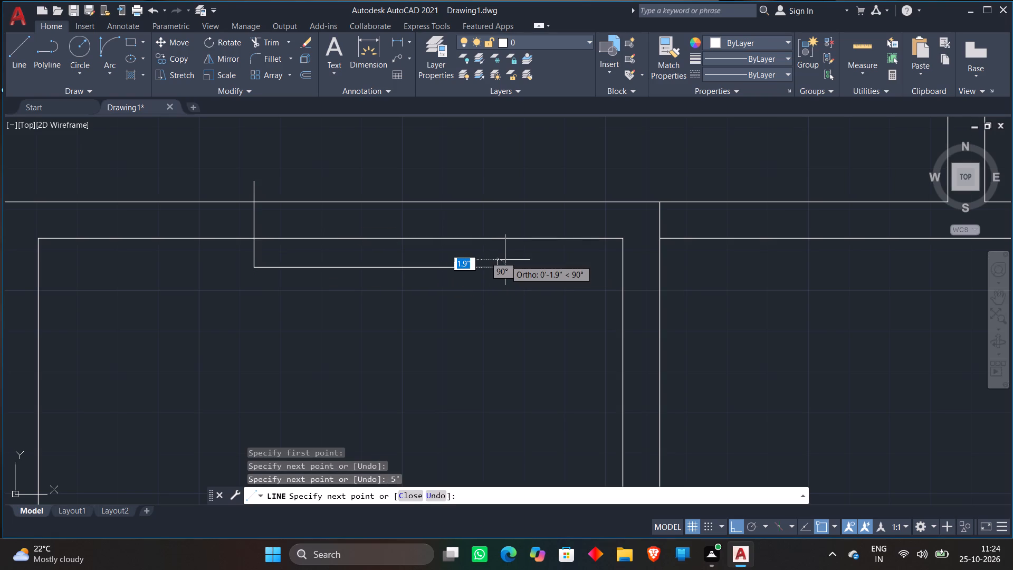
{"action": "left_click", "coordinate": [504, 157]}
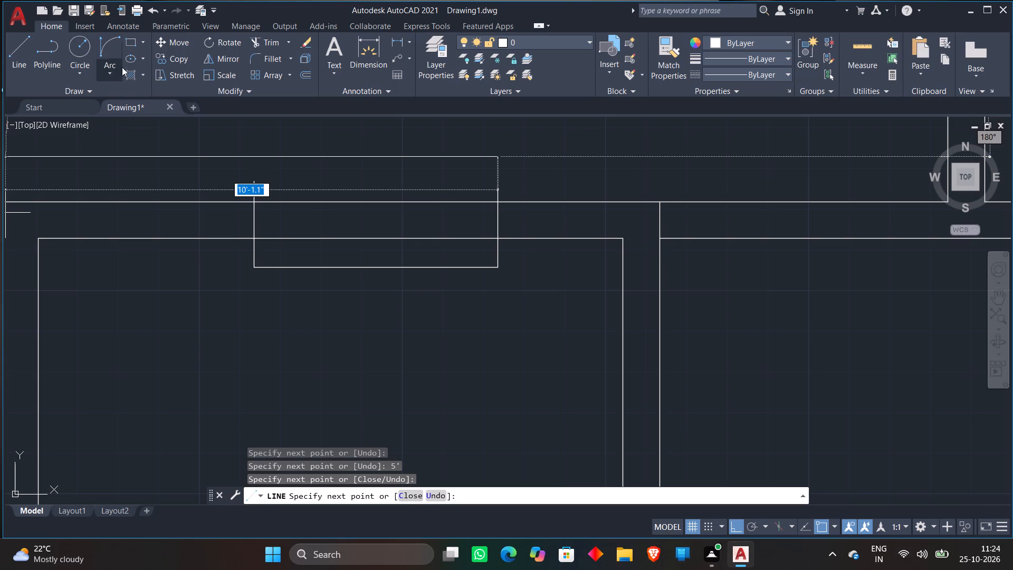
Trim the line ends outside the north wall, the wall lines across the 5' opening, and the connecting line below it.
{"action": "left_click", "coordinate": [258, 42]}
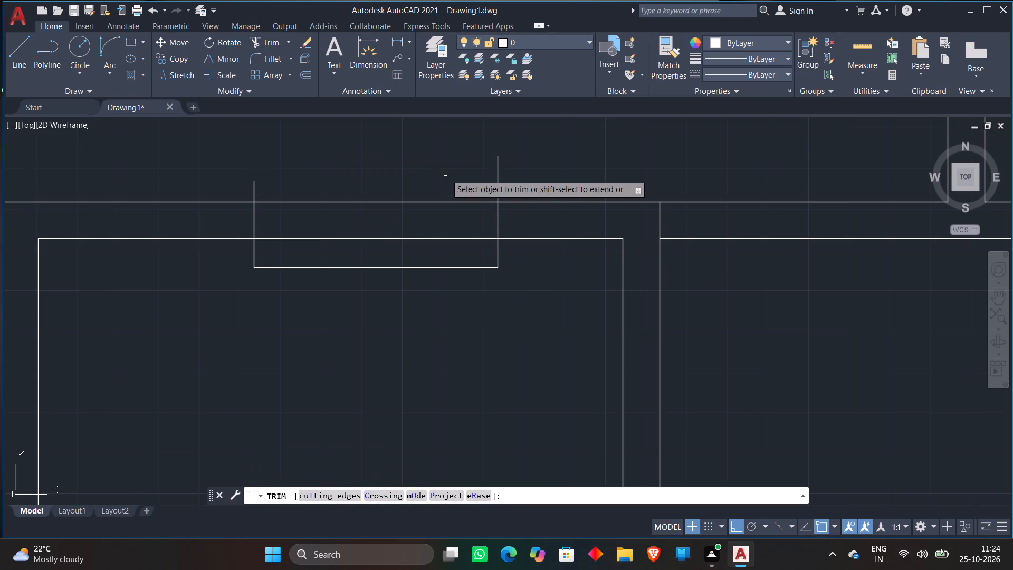
{"action": "left_click", "coordinate": [453, 175]}
{"action": "left_click", "coordinate": [567, 172]}
{"action": "left_click", "coordinate": [235, 196]}
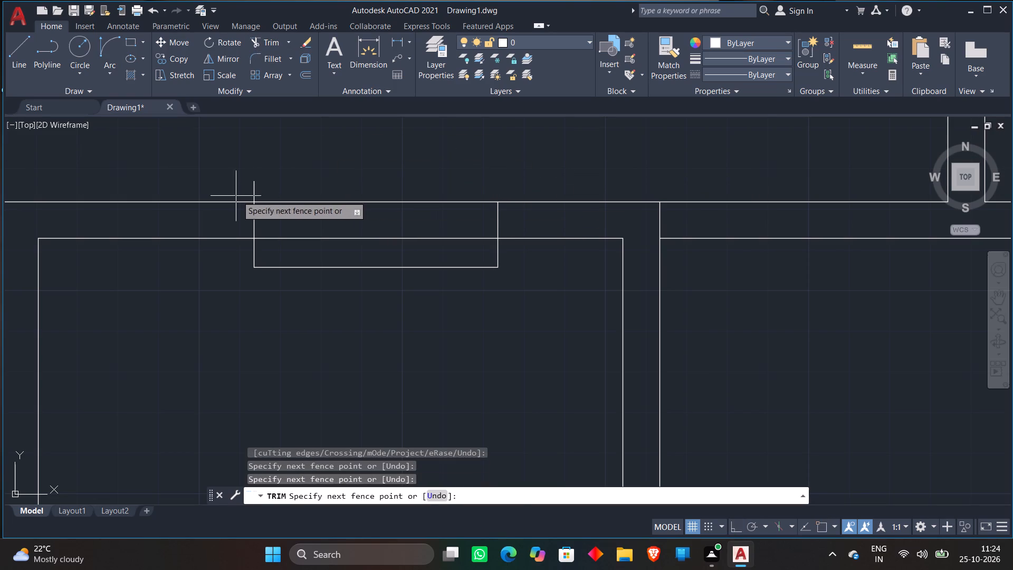
{"action": "left_click", "coordinate": [300, 192]}
{"action": "left_click", "coordinate": [385, 199]}
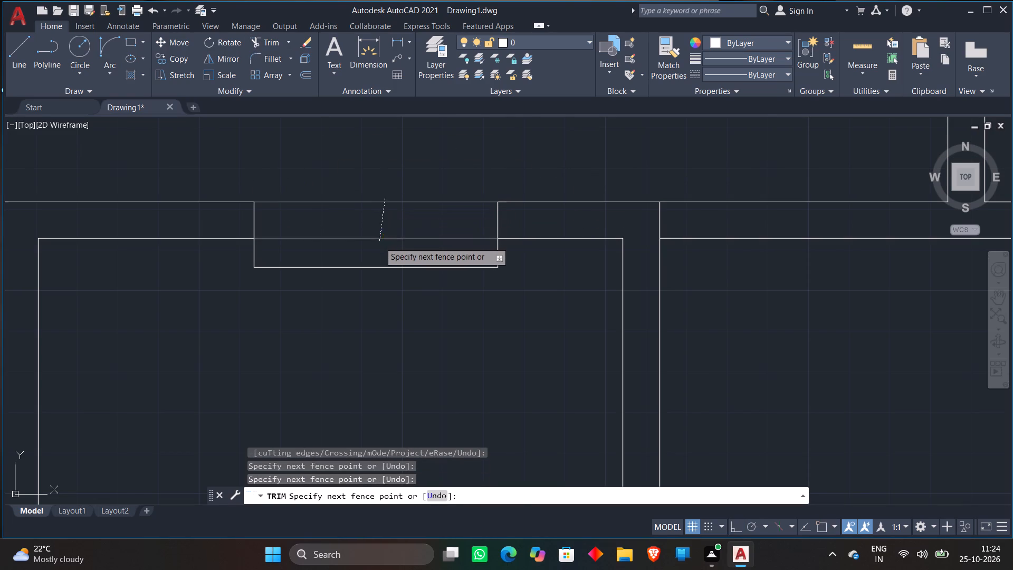
{"action": "left_click", "coordinate": [379, 242]}
{"action": "left_click", "coordinate": [218, 253]}
{"action": "left_click", "coordinate": [525, 257]}
{"action": "left_click", "coordinate": [350, 258]}
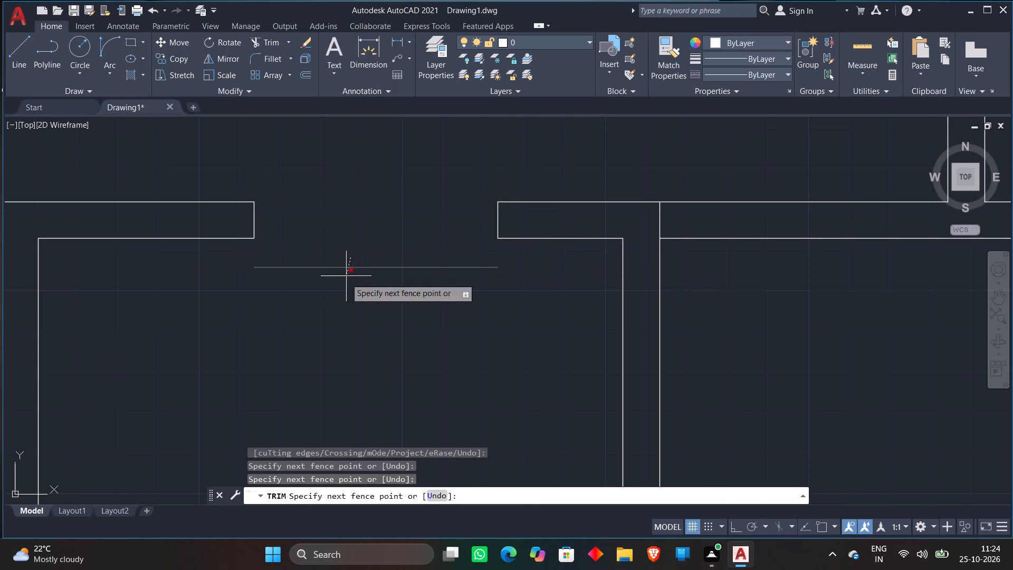
{"action": "left_click", "coordinate": [341, 301]}
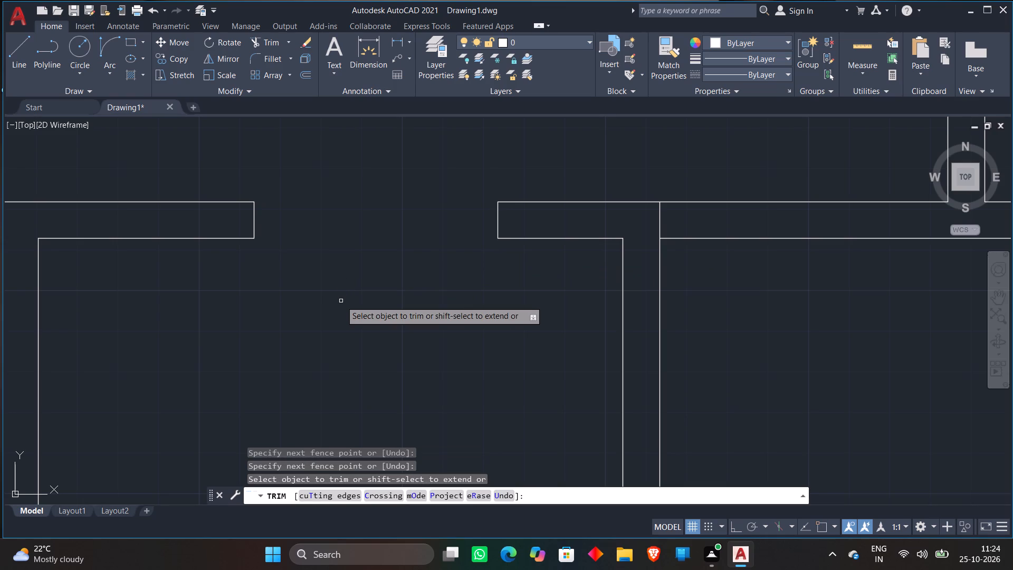
Offset the north wall's inner line east of the opening 3" south and extend it to the east wall's outer line.
{"action": "key", "text": "space"}
{"action": "key", "text": "o"}
{"action": "key", "text": "Return"}
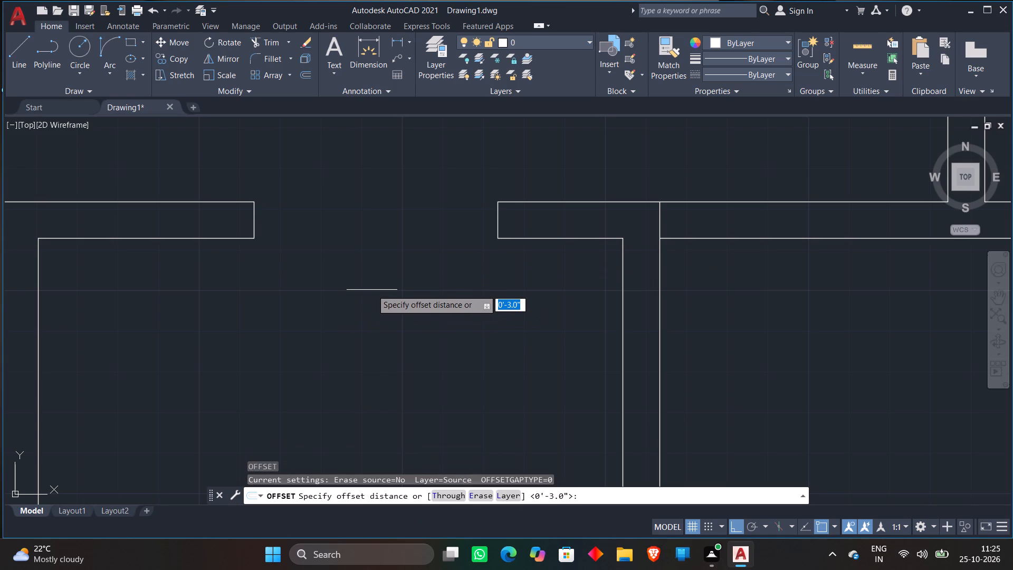
{"action": "key", "text": "Return"}
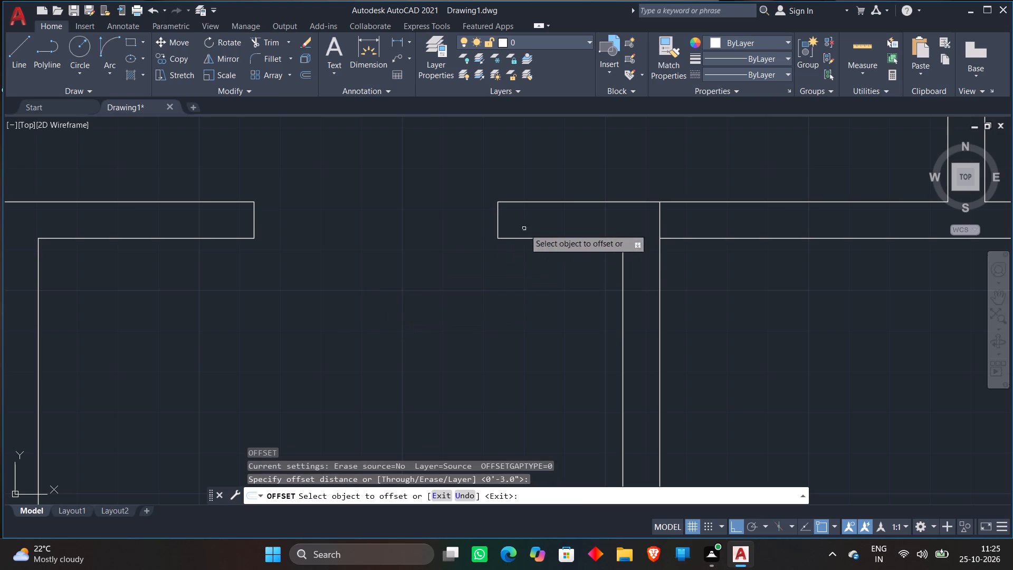
{"action": "left_click", "coordinate": [578, 239]}
{"action": "left_click", "coordinate": [552, 294]}
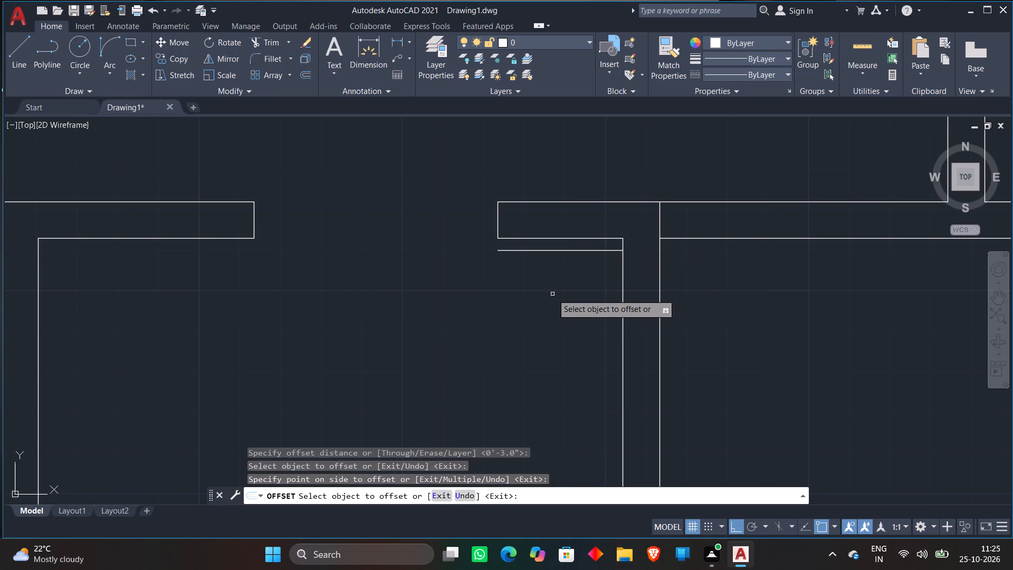
{"action": "key", "text": "space"}
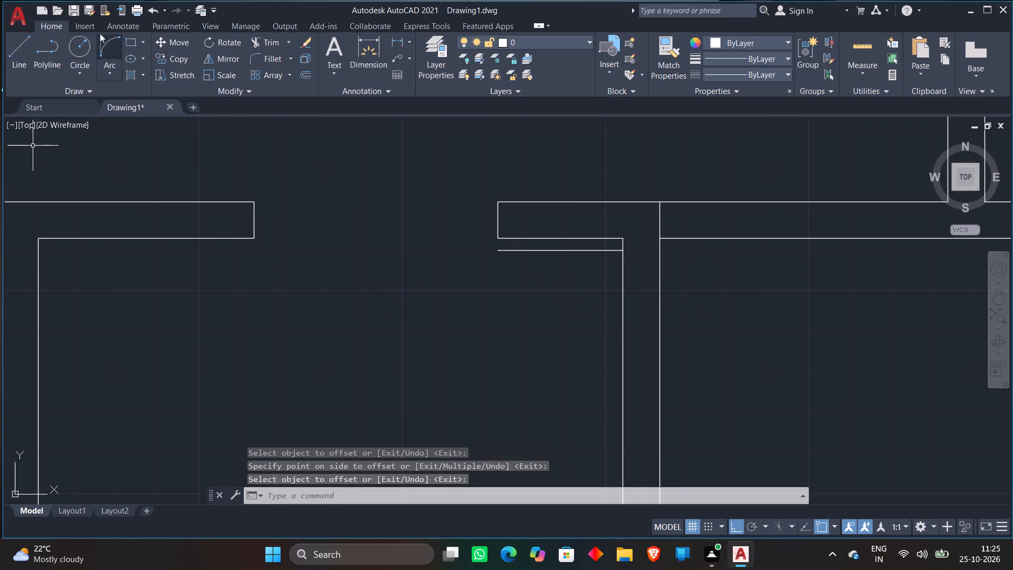
{"action": "left_click", "coordinate": [288, 43]}
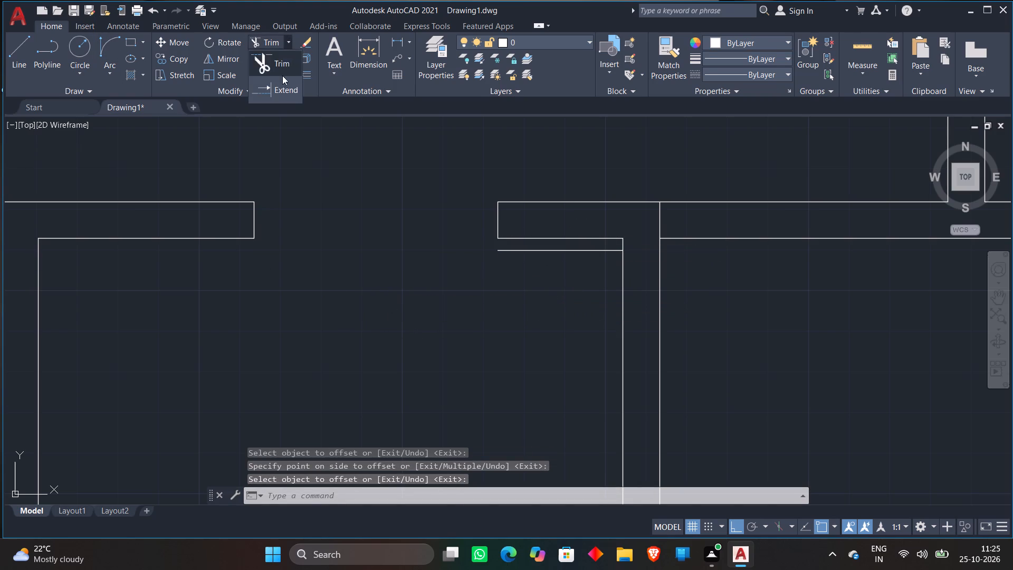
{"action": "left_click", "coordinate": [281, 83]}
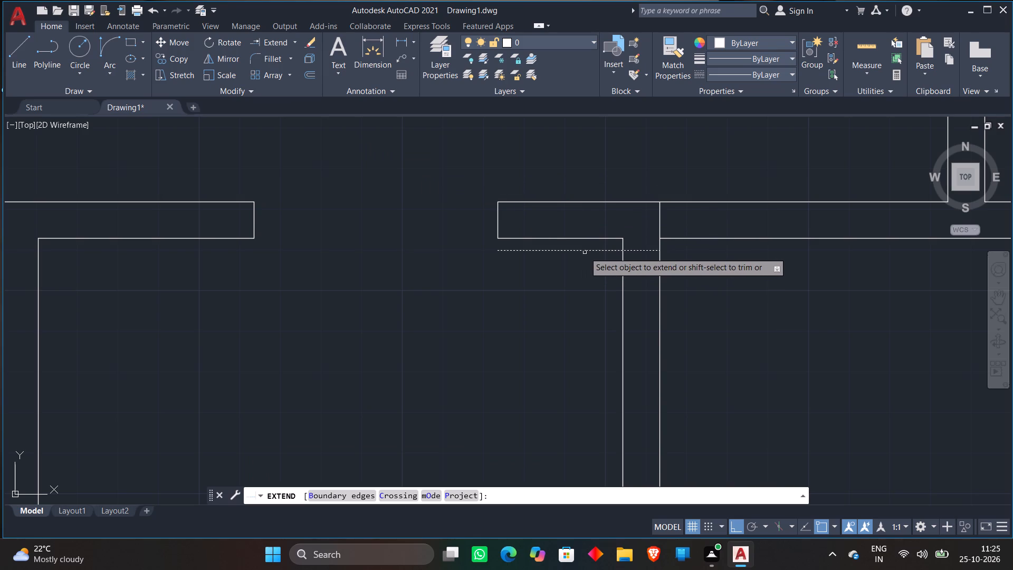
{"action": "left_click", "coordinate": [585, 252]}
{"action": "key", "text": "space"}
Offset the extended line 2' south and the east wall's inner line 2' west to form the door square.
{"action": "type", "text": "o"}
{"action": "key", "text": "Return"}
{"action": "type", "text": "2'"}
{"action": "key", "text": "Return"}
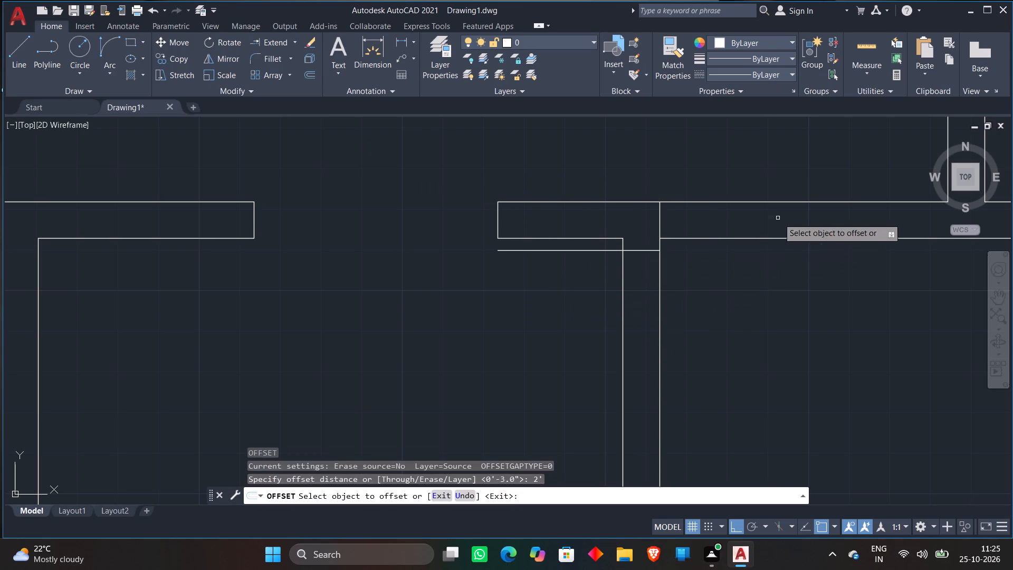
{"action": "left_click", "coordinate": [605, 250]}
{"action": "left_click", "coordinate": [562, 343]}
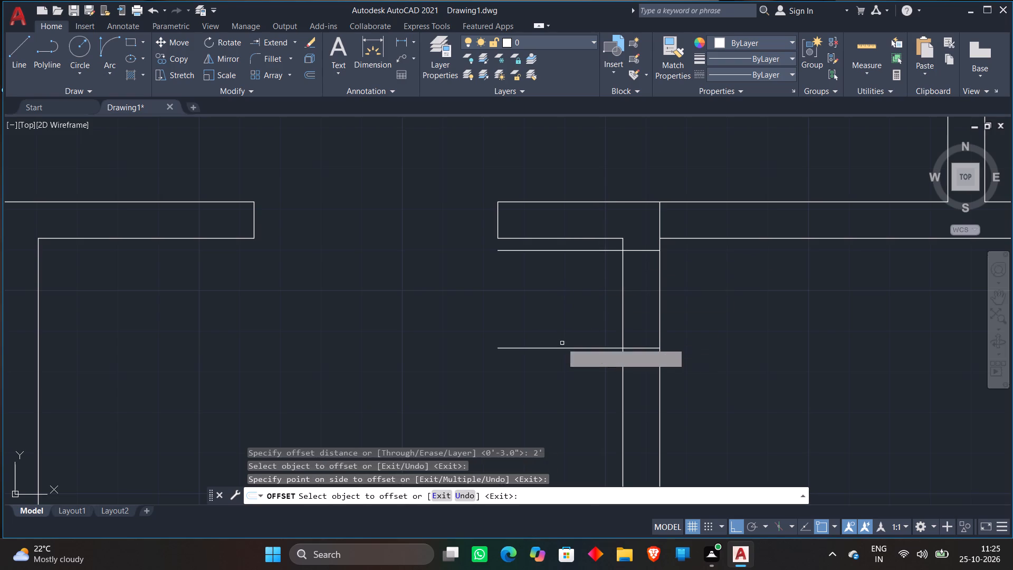
{"action": "left_click", "coordinate": [623, 309]}
{"action": "left_click", "coordinate": [449, 307]}
Draw the door swing arc from the door square's southeast corner on the inner wall line to its northwest corner, starting westward.
{"action": "scroll", "coordinate": [494, 242], "scroll_direction": "down", "scroll_amount": 4}
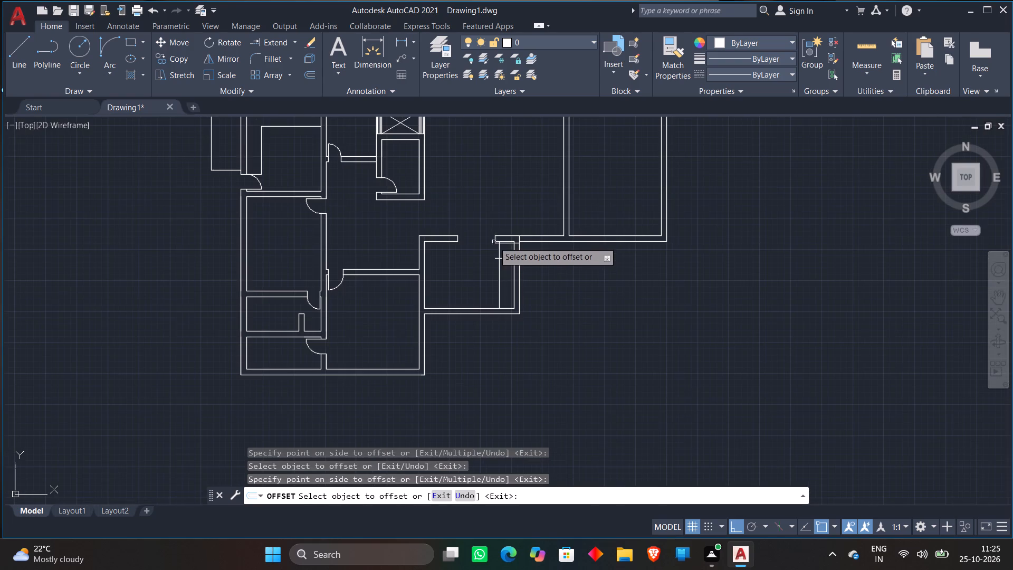
{"action": "scroll", "coordinate": [520, 225], "scroll_direction": "up", "scroll_amount": 4}
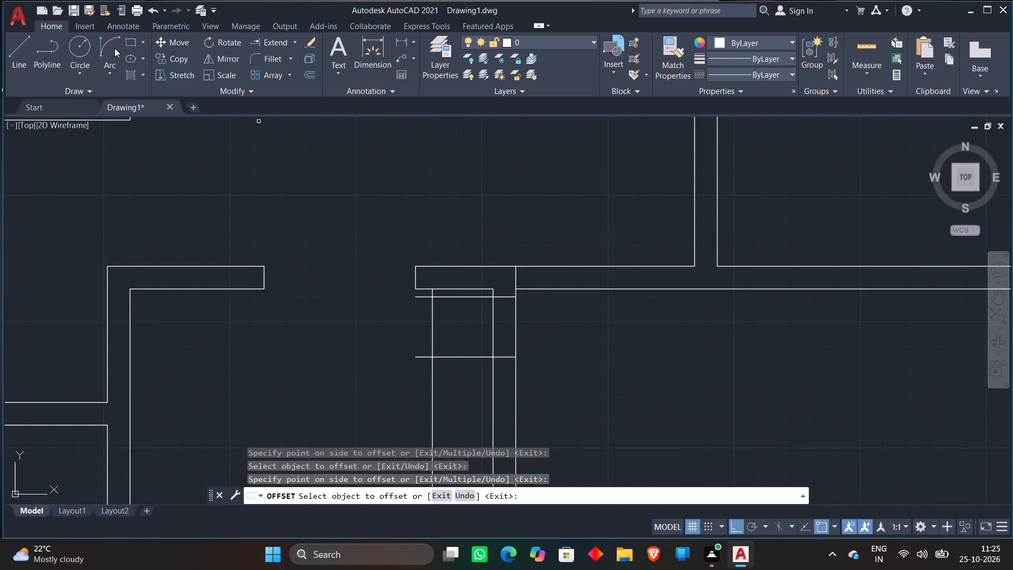
{"action": "left_click", "coordinate": [112, 47]}
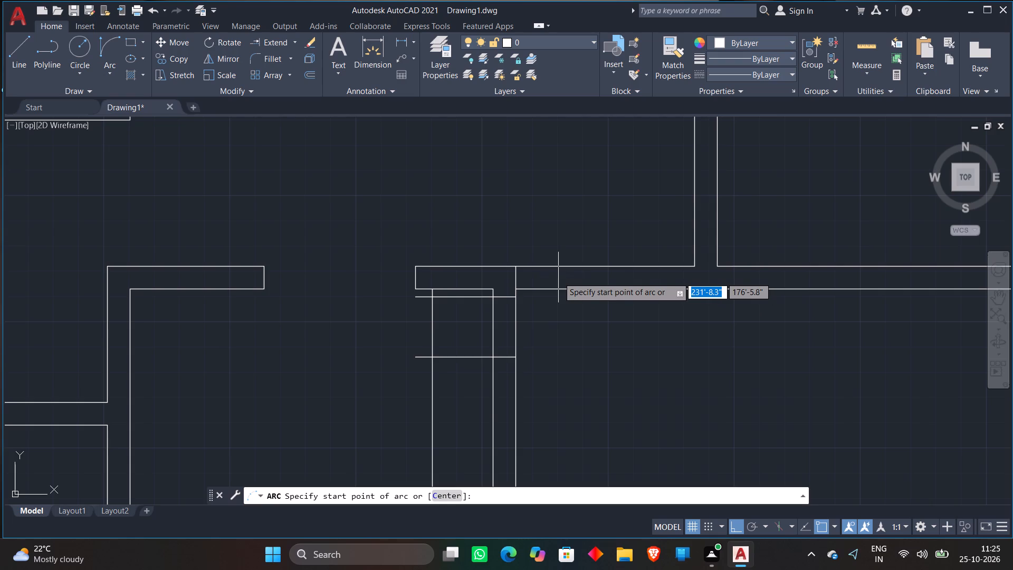
{"action": "scroll", "coordinate": [558, 277], "scroll_direction": "up", "scroll_amount": 1}
{"action": "scroll", "coordinate": [553, 277], "scroll_direction": "down", "scroll_amount": 1}
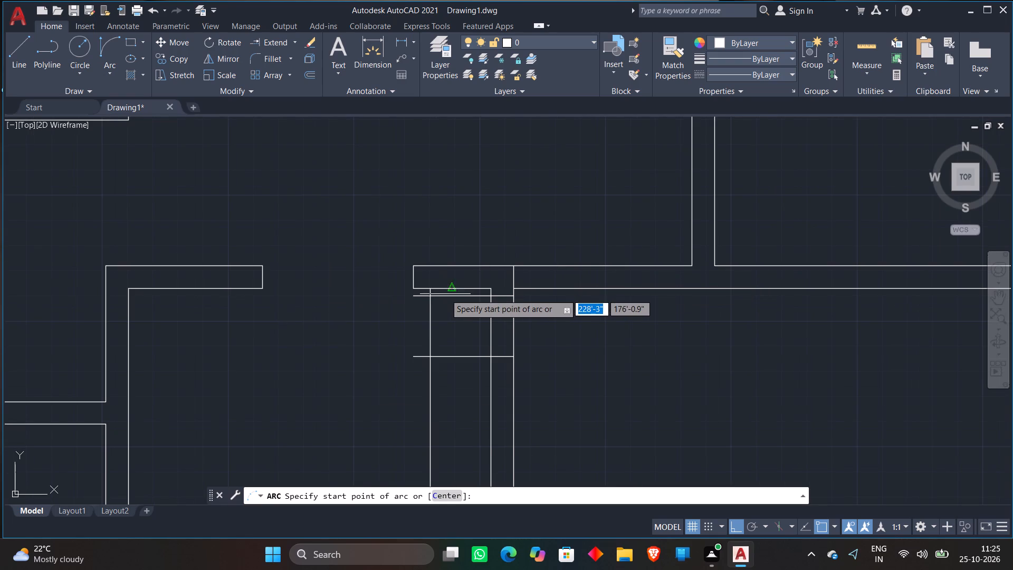
{"action": "scroll", "coordinate": [466, 321], "scroll_direction": "up", "scroll_amount": 2}
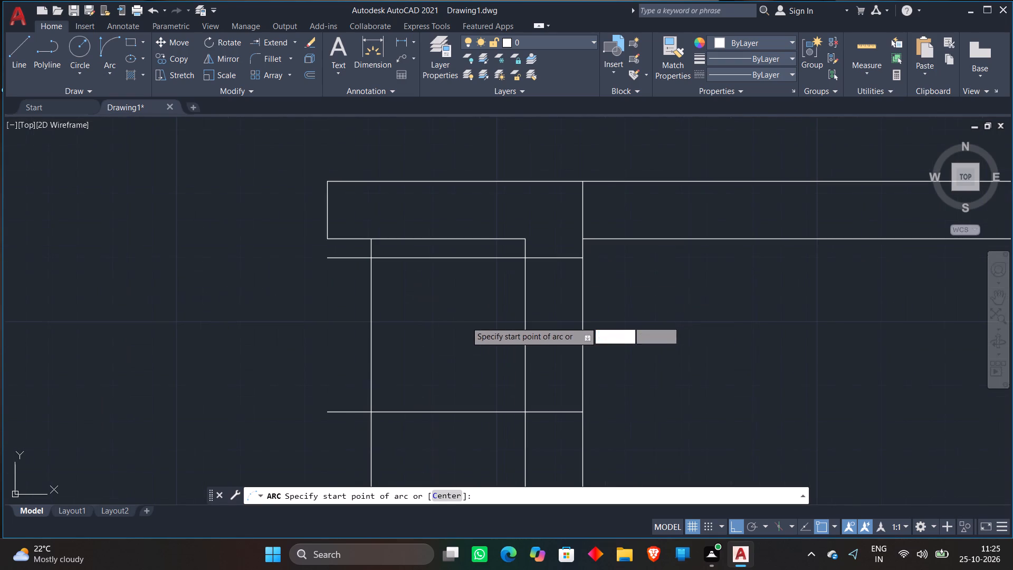
{"action": "left_click", "coordinate": [527, 415]}
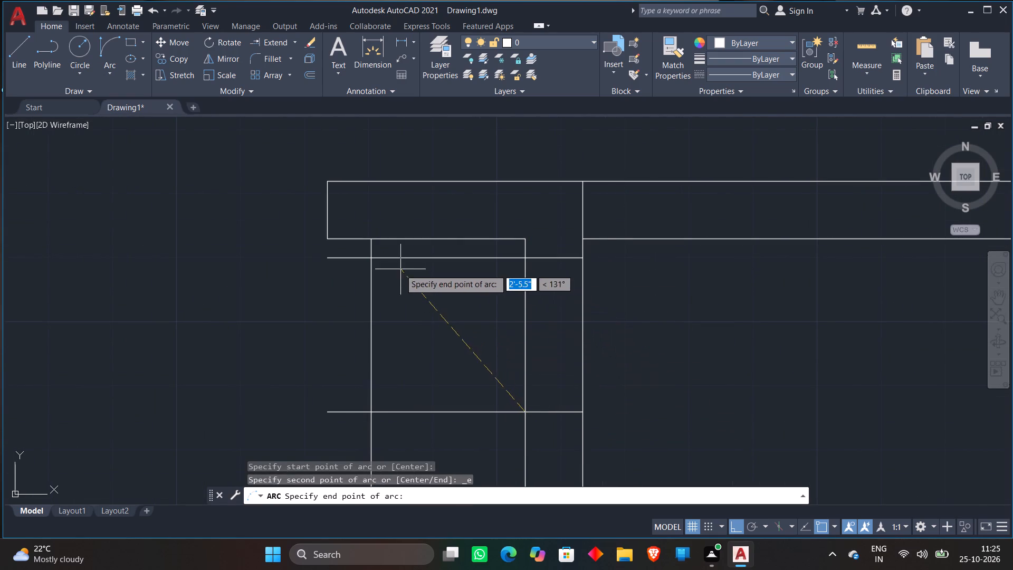
{"action": "left_click", "coordinate": [372, 260]}
{"action": "left_click", "coordinate": [230, 274]}
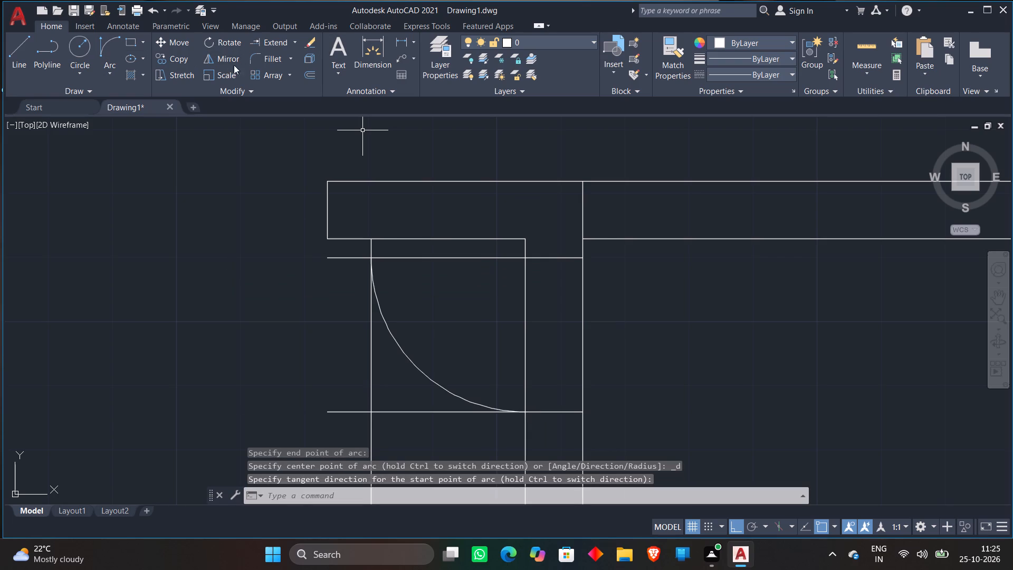
Trim the guide line overhangs, the door square's west and south sides, and the east wall lines across the 2' opening.
{"action": "left_click", "coordinate": [293, 41]}
{"action": "left_click", "coordinate": [280, 66]}
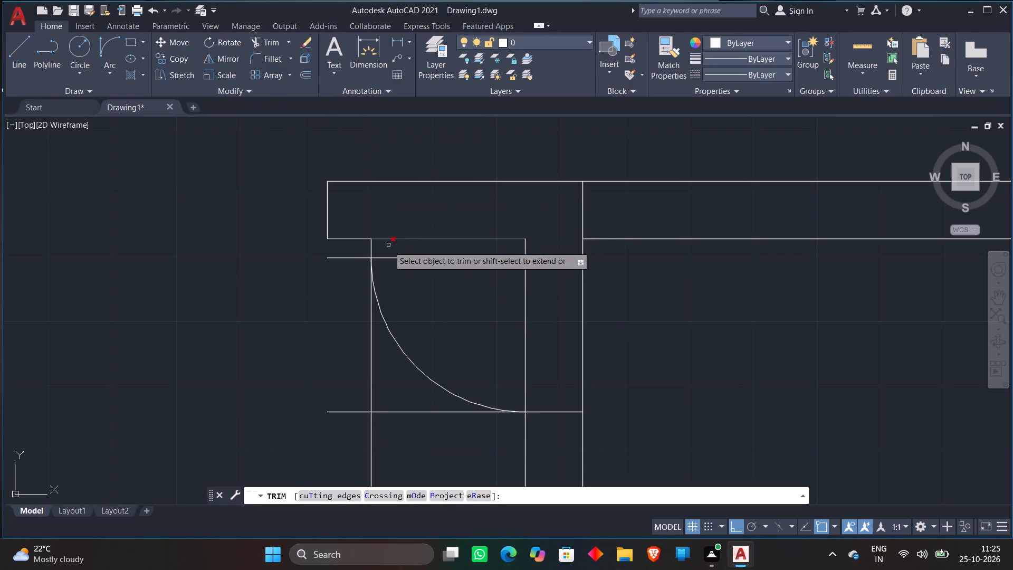
{"action": "scroll", "coordinate": [381, 256], "scroll_direction": "up", "scroll_amount": 3}
{"action": "left_click", "coordinate": [286, 277]}
{"action": "left_click", "coordinate": [383, 225]}
{"action": "scroll", "coordinate": [452, 208], "scroll_direction": "down", "scroll_amount": 4}
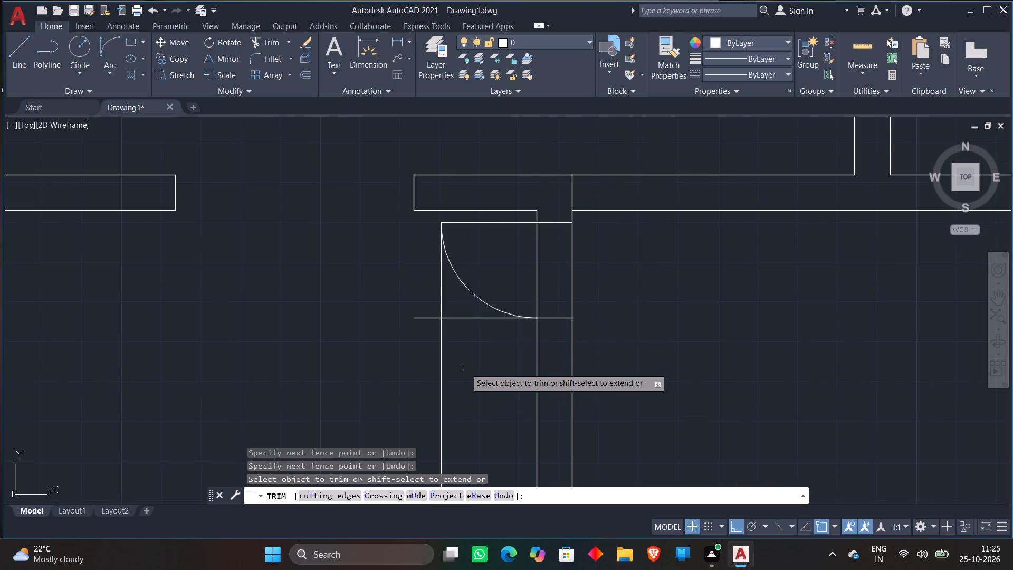
{"action": "left_click", "coordinate": [451, 336]}
{"action": "left_click", "coordinate": [417, 299]}
{"action": "left_click", "coordinate": [426, 291]}
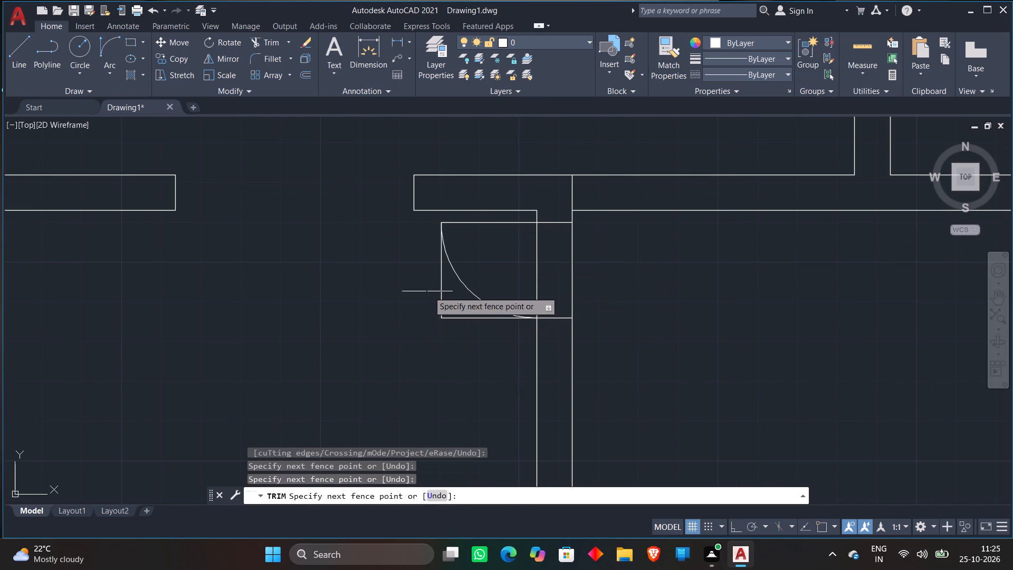
{"action": "left_click", "coordinate": [498, 335]}
{"action": "left_click", "coordinate": [531, 295]}
{"action": "left_click", "coordinate": [632, 292]}
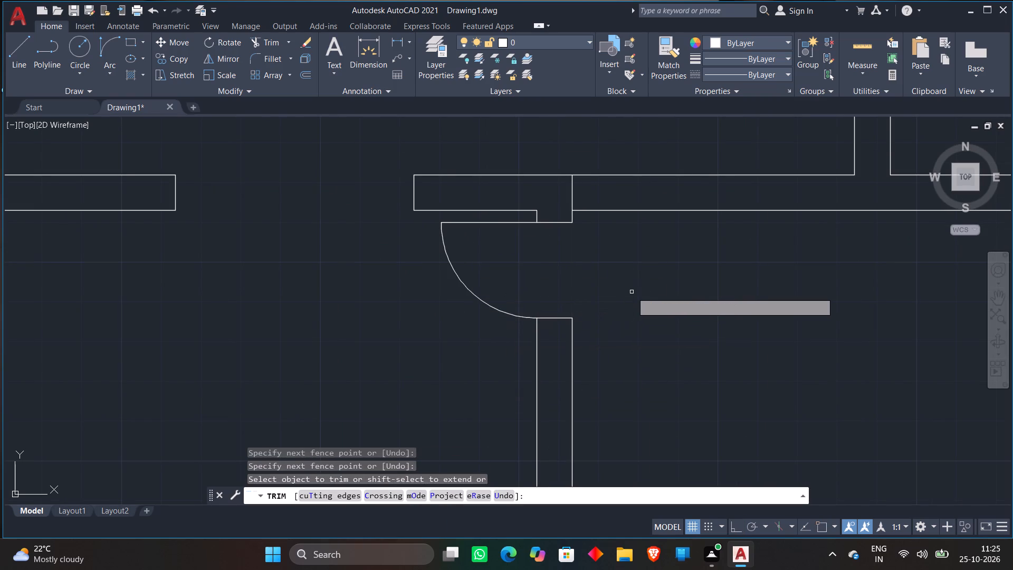
Offset the west line of the partition beside the large east room 3" to the west.
{"action": "key", "text": "space"}
{"action": "scroll", "coordinate": [632, 292], "scroll_direction": "down", "scroll_amount": 4}
{"action": "middle_click_drag", "start_coordinate": [731, 331], "coordinate": [667, 362]}
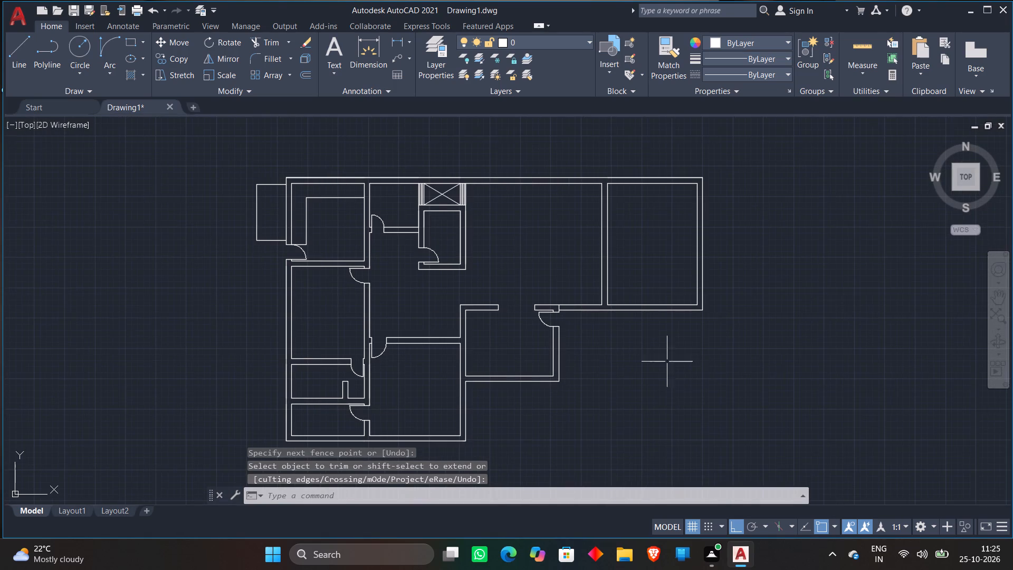
{"action": "scroll", "coordinate": [636, 251], "scroll_direction": "up", "scroll_amount": 2}
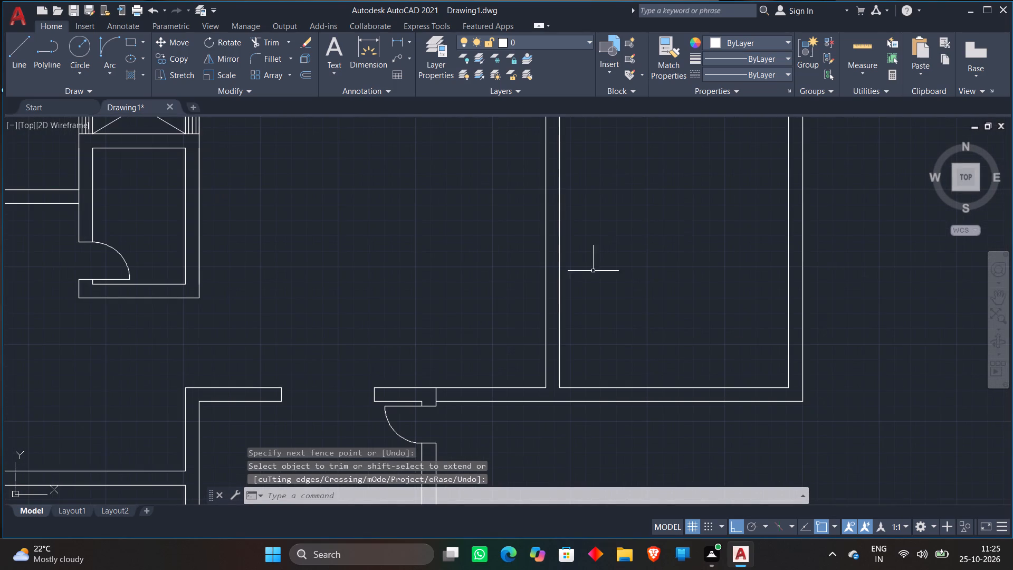
{"action": "middle_click_drag", "start_coordinate": [482, 300], "coordinate": [535, 268]}
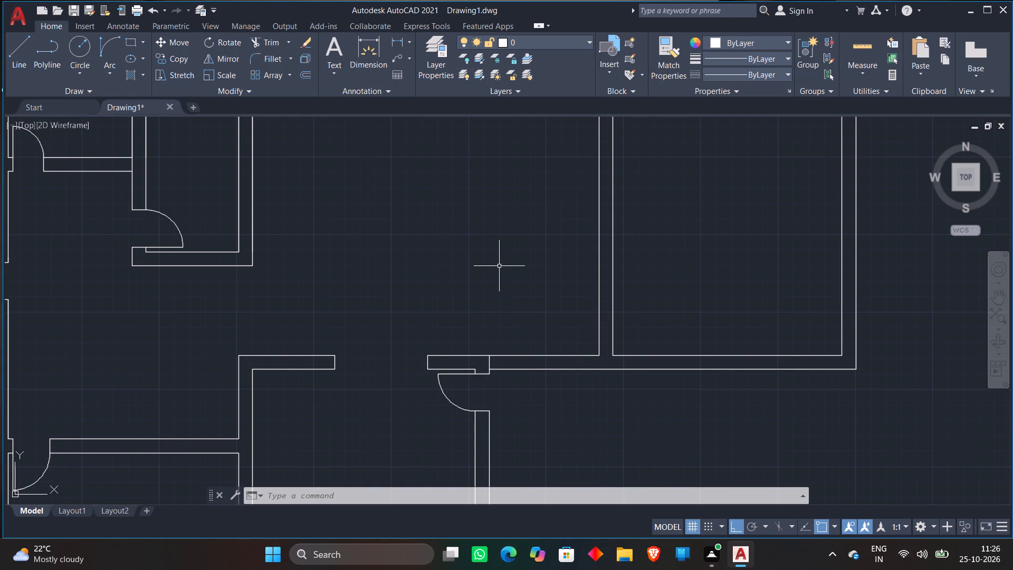
{"action": "scroll", "coordinate": [460, 255], "scroll_direction": "down", "scroll_amount": 1}
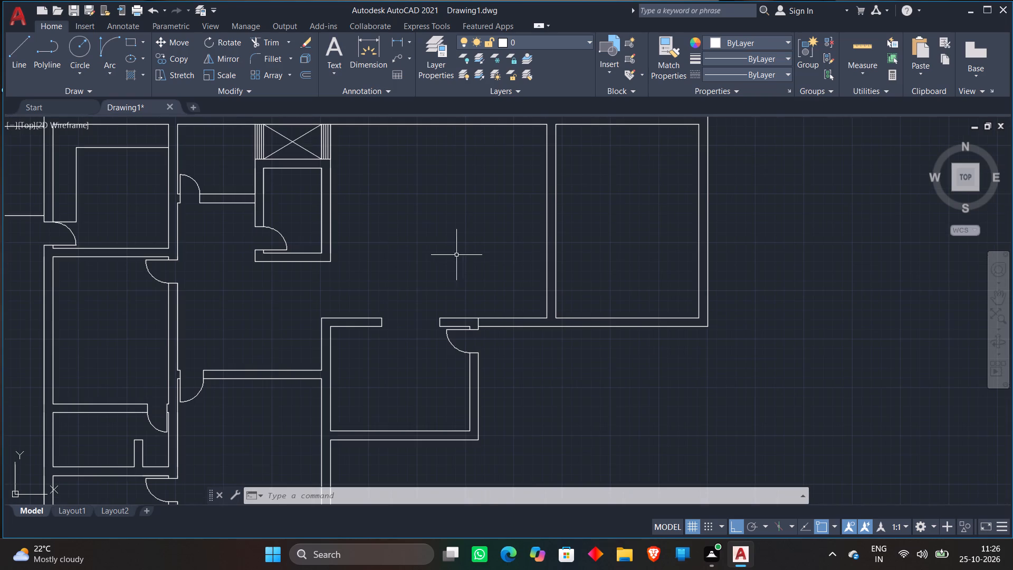
{"action": "left_click", "coordinate": [306, 72]}
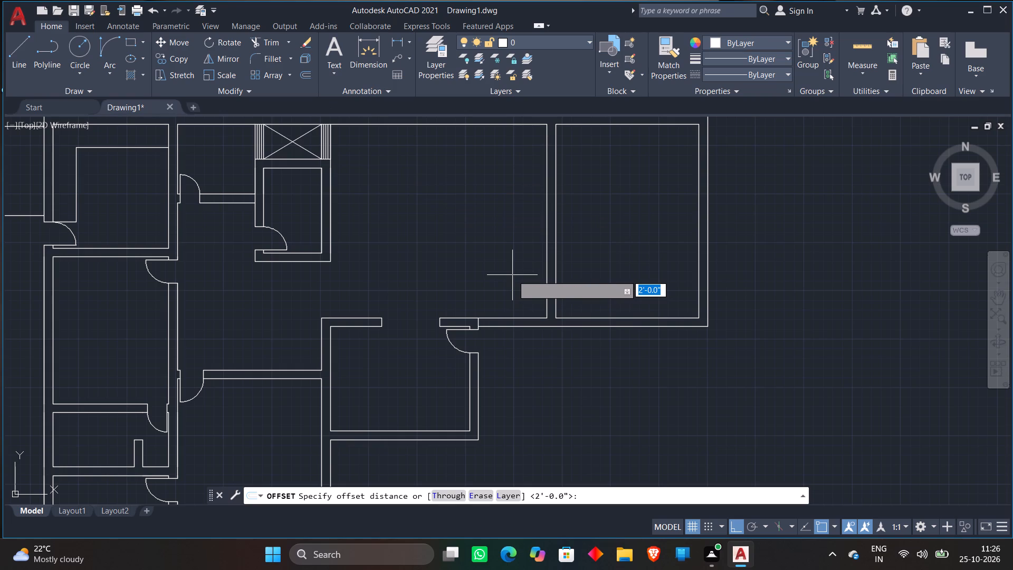
{"action": "type", "text": "3\""}
{"action": "key", "text": "Return"}
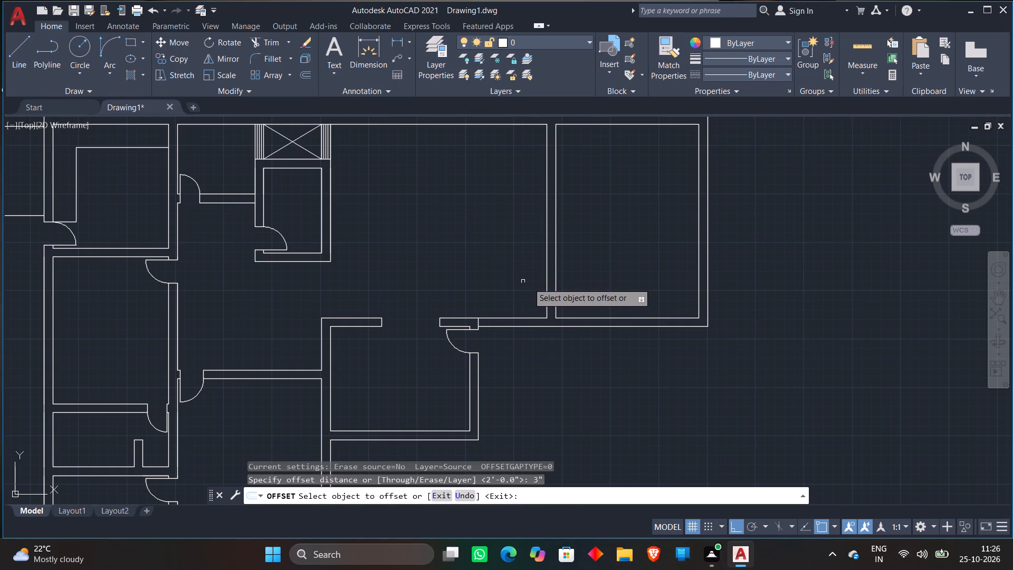
{"action": "scroll", "coordinate": [541, 291], "scroll_direction": "up", "scroll_amount": 2}
{"action": "left_click", "coordinate": [554, 316]}
{"action": "left_click", "coordinate": [493, 316]}
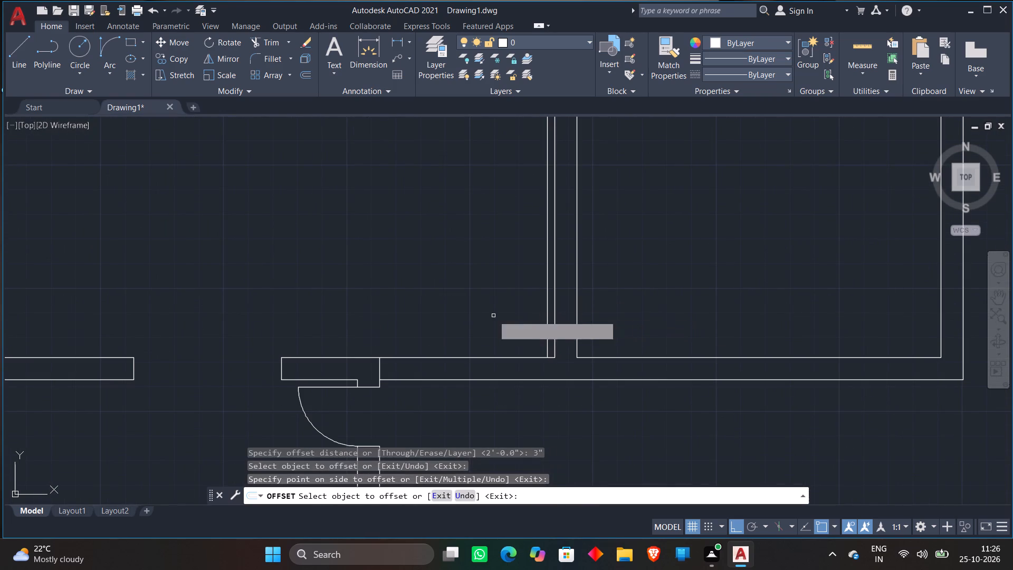
Offset the new line 2' west, repeat 2' west from that copy, and offset the south wall's inner line 2' north.
{"action": "left_click", "coordinate": [546, 328]}
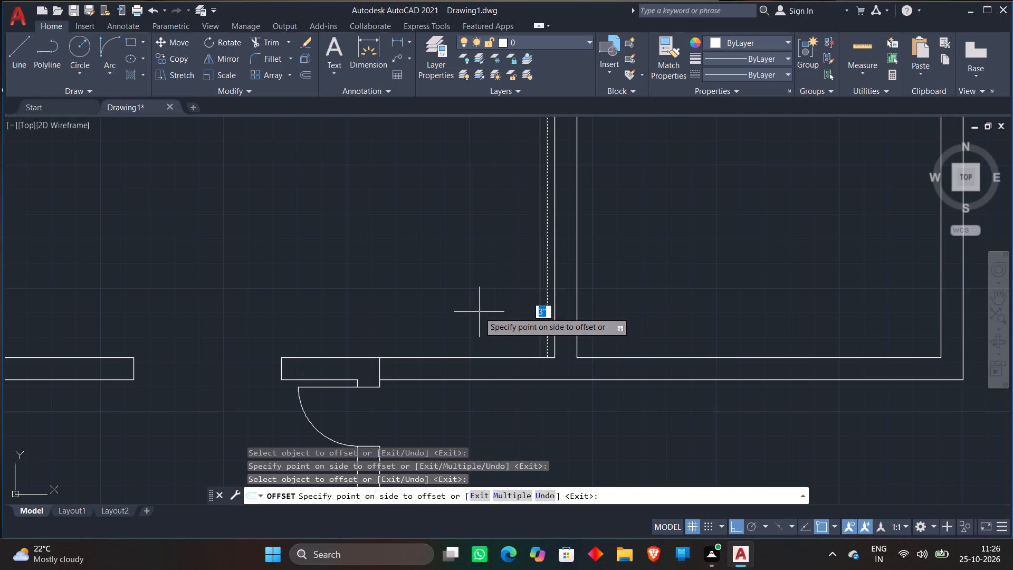
{"action": "type", "text": "2'"}
{"action": "key", "text": "Return"}
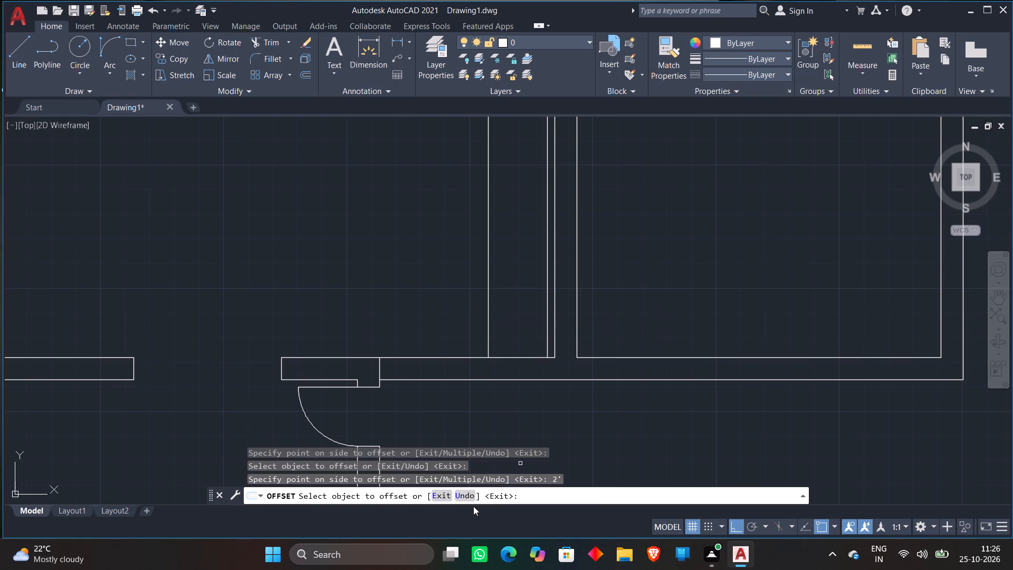
{"action": "left_click", "coordinate": [488, 326]}
{"action": "type", "text": "2'"}
{"action": "key", "text": "Return"}
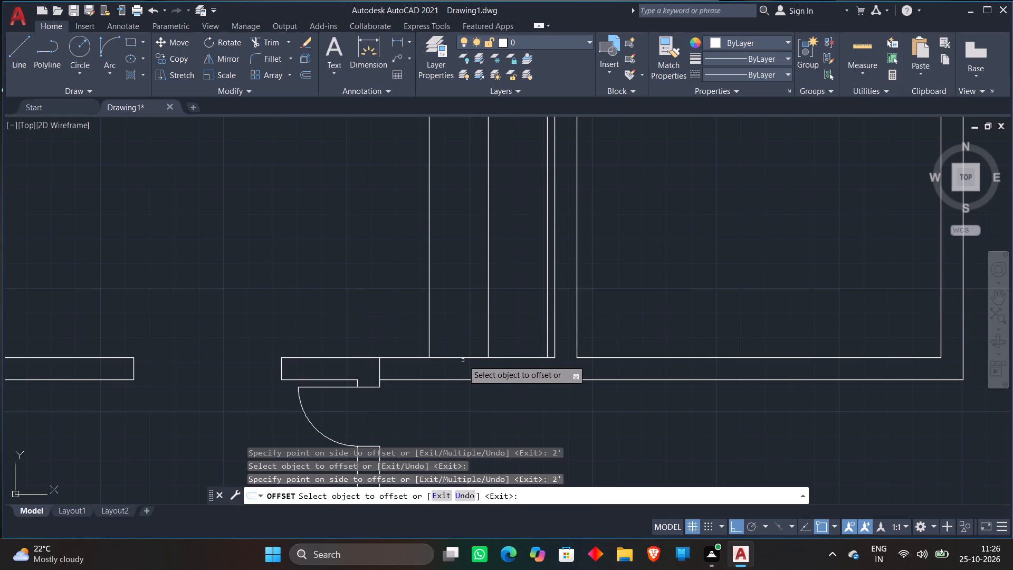
{"action": "left_click", "coordinate": [462, 358]}
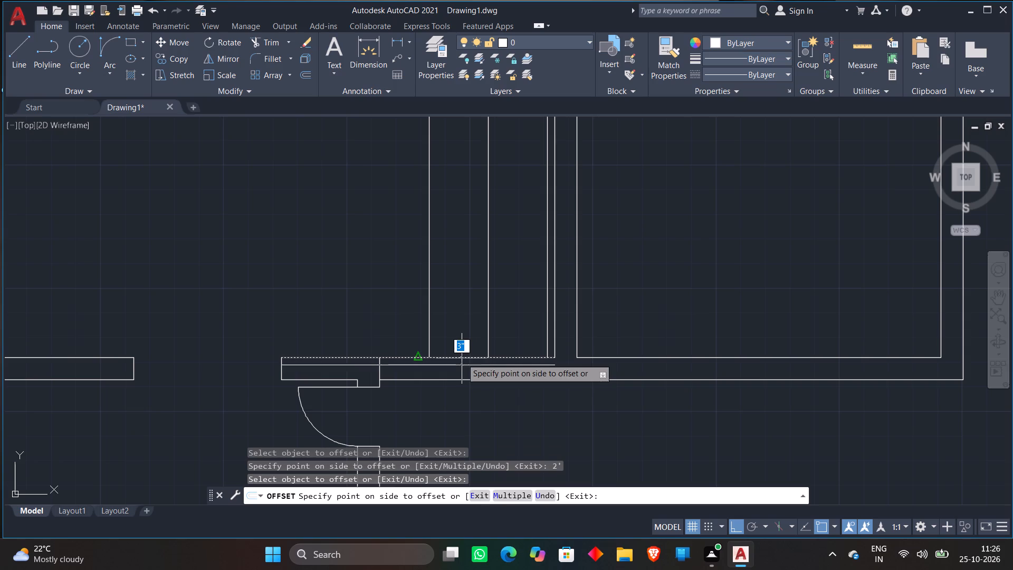
{"action": "type", "text": "2'"}
{"action": "key", "text": "Return"}
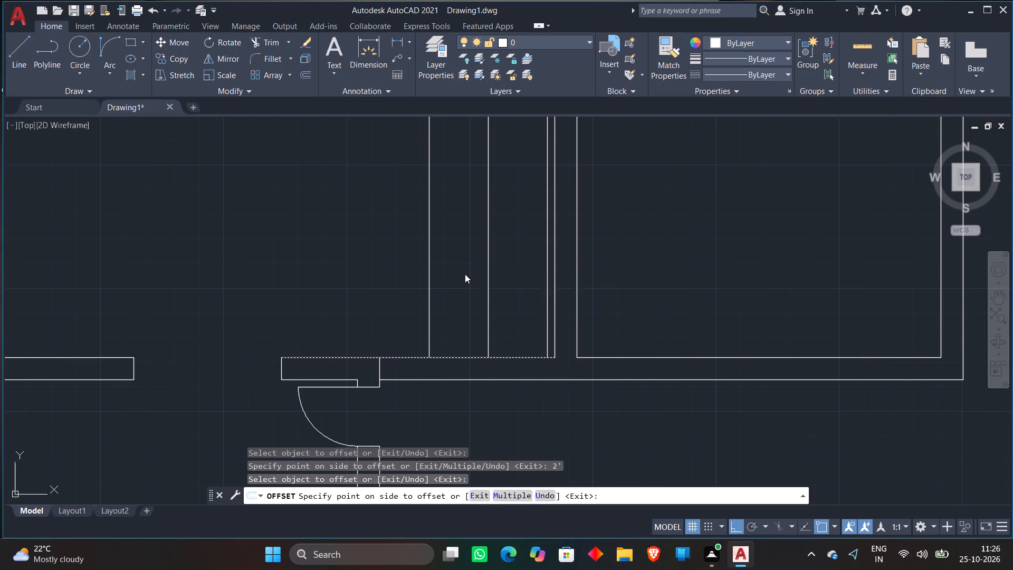
{"action": "key", "text": "space"}
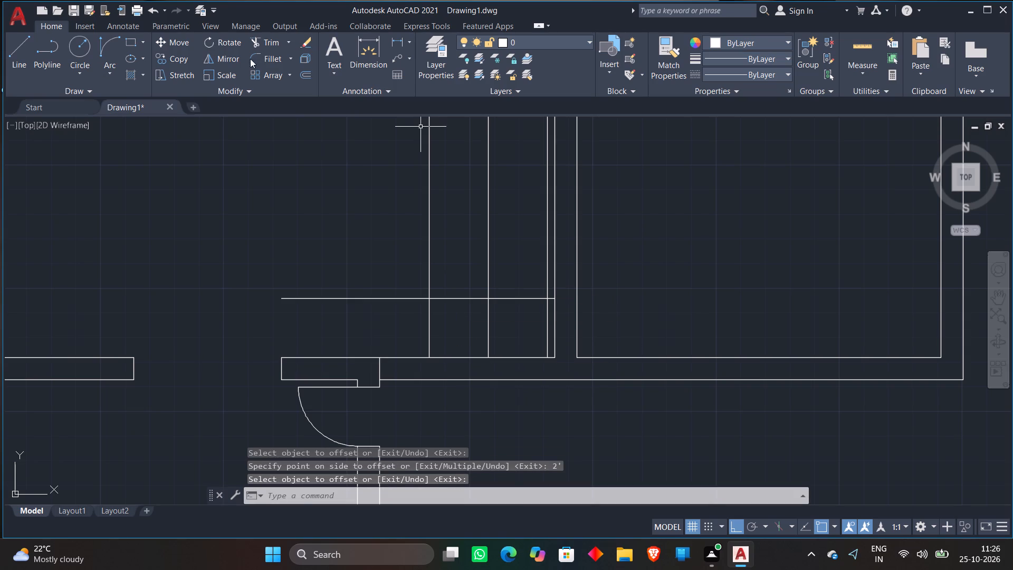
Extend the westernmost and easternmost vertical guide lines down to the south wall's outer line.
{"action": "left_click", "coordinate": [288, 38]}
{"action": "left_click", "coordinate": [274, 84]}
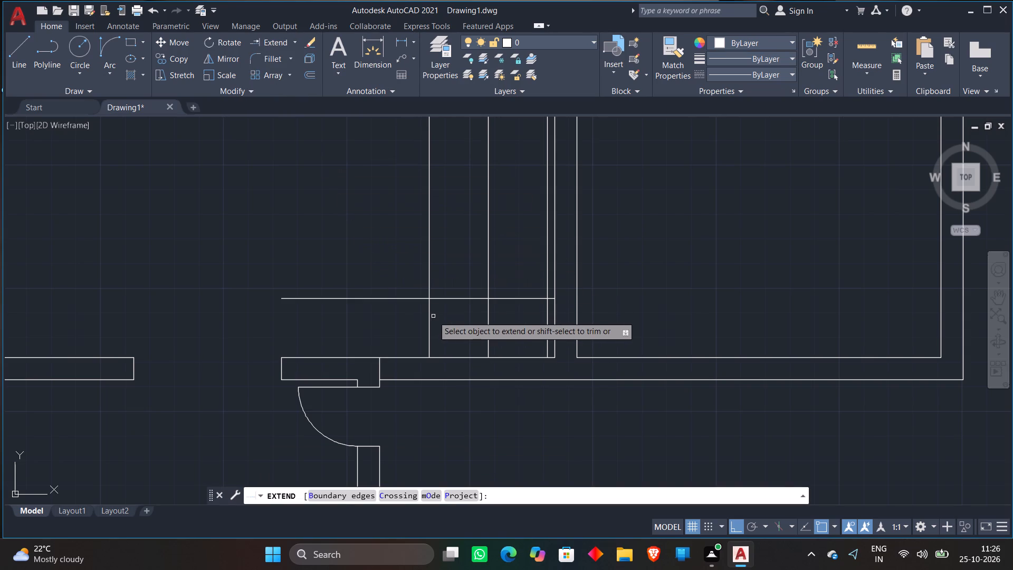
{"action": "left_click", "coordinate": [428, 324]}
{"action": "left_click", "coordinate": [547, 328]}
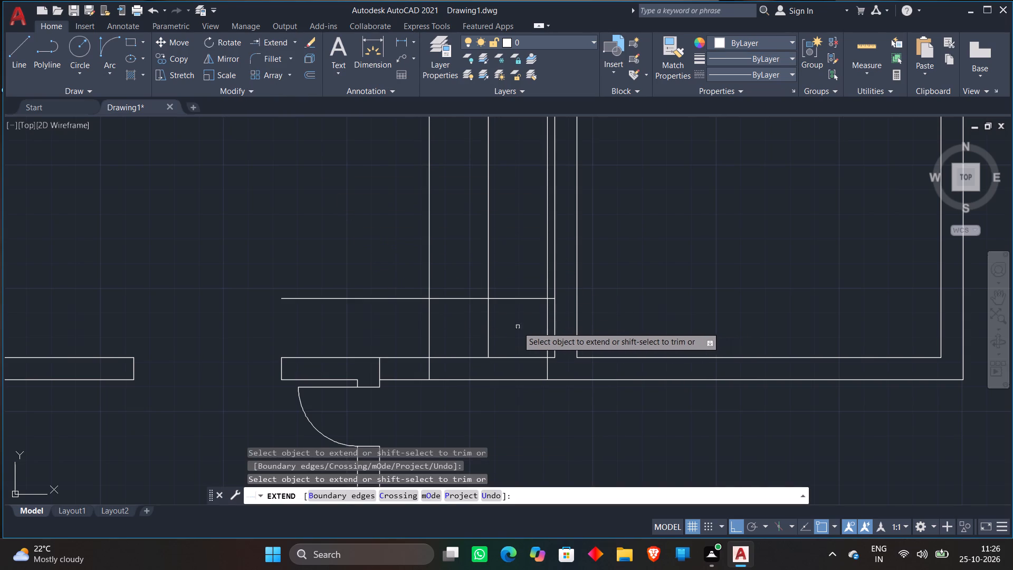
{"action": "key", "text": "space"}
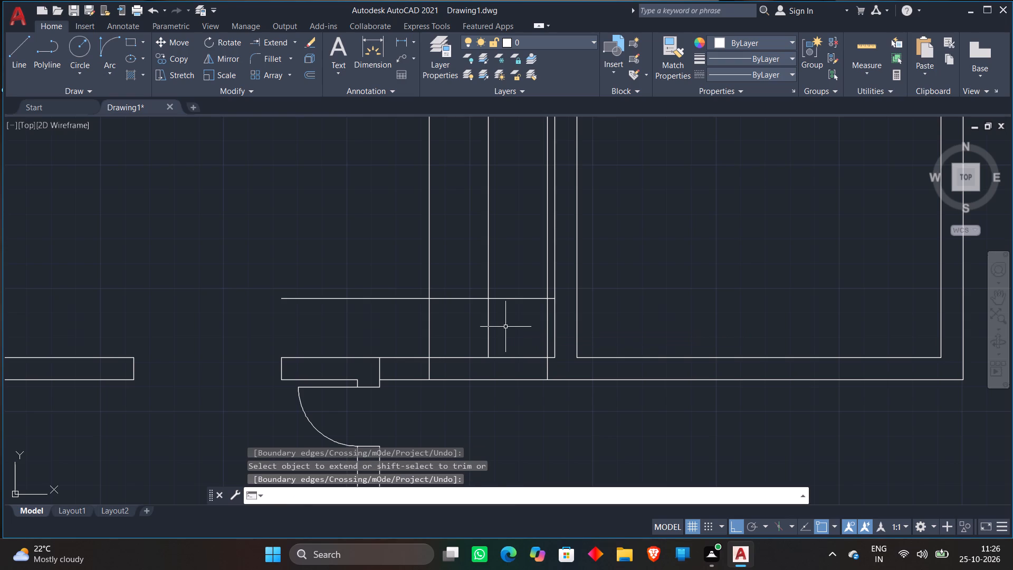
Draw the west leaf's swing arc from the middle guide line's foot to the northwest guide corner, starting northward.
{"action": "left_click", "coordinate": [103, 53]}
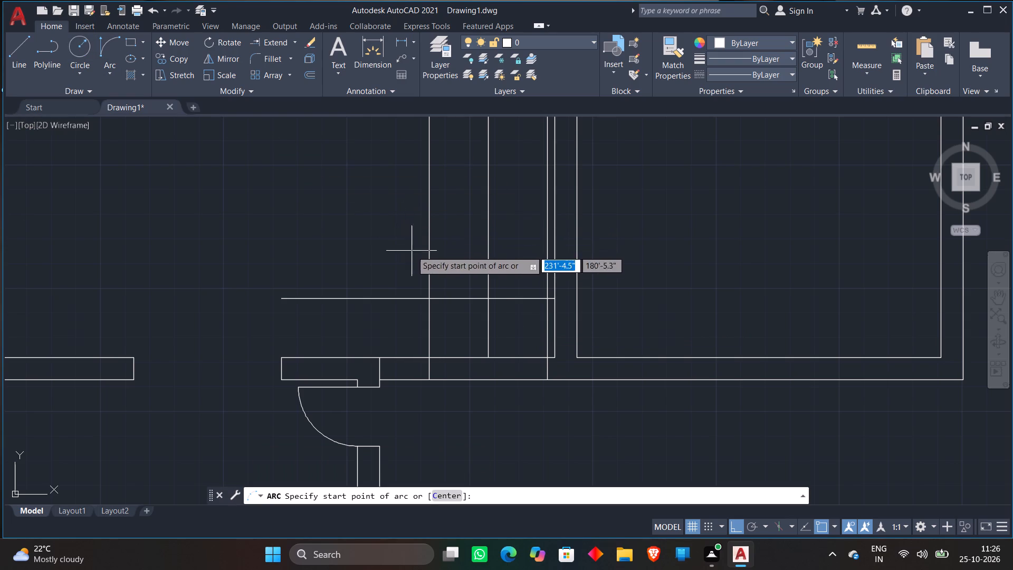
{"action": "left_click", "coordinate": [486, 356]}
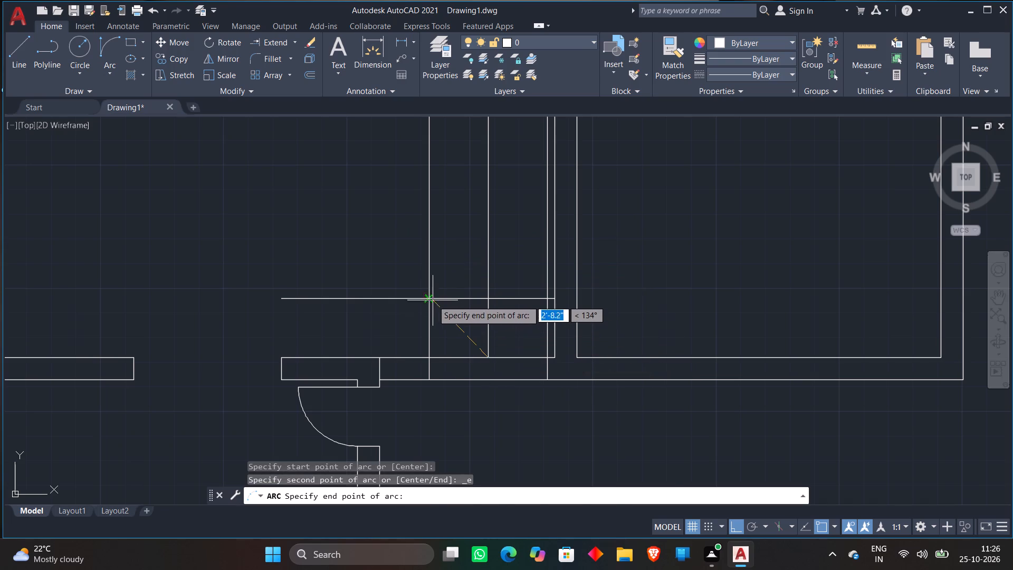
{"action": "left_click", "coordinate": [432, 300]}
{"action": "left_click", "coordinate": [470, 256]}
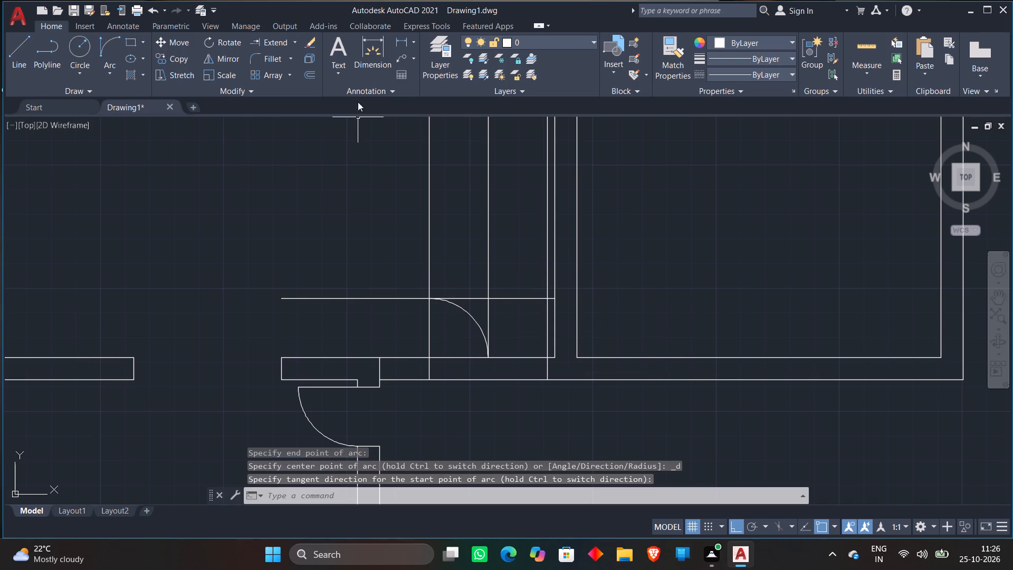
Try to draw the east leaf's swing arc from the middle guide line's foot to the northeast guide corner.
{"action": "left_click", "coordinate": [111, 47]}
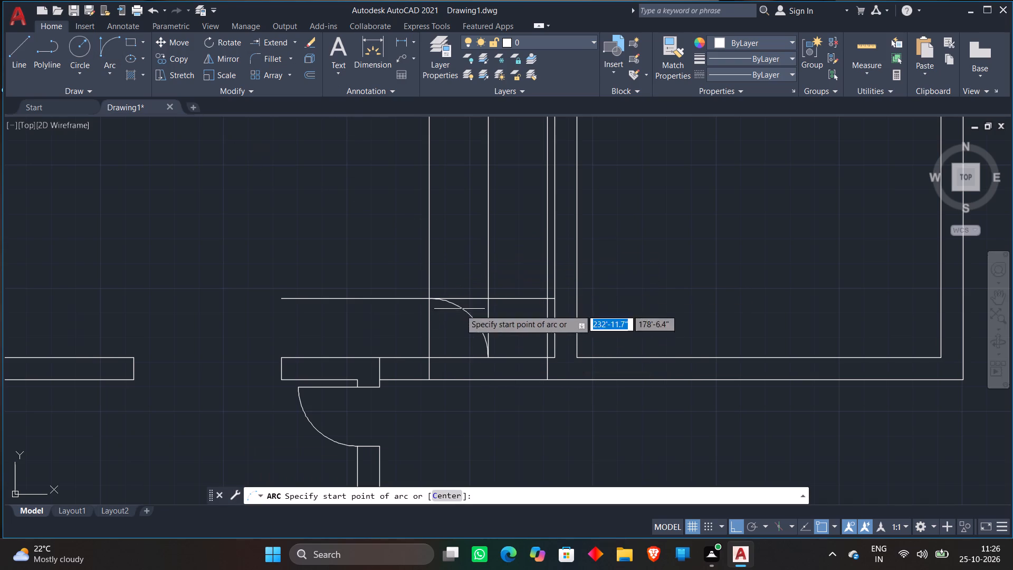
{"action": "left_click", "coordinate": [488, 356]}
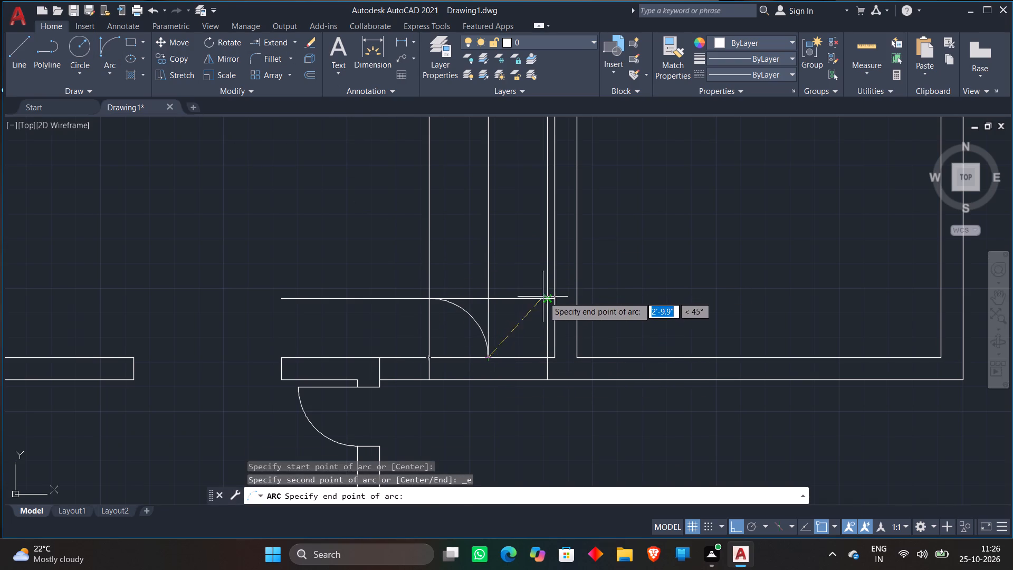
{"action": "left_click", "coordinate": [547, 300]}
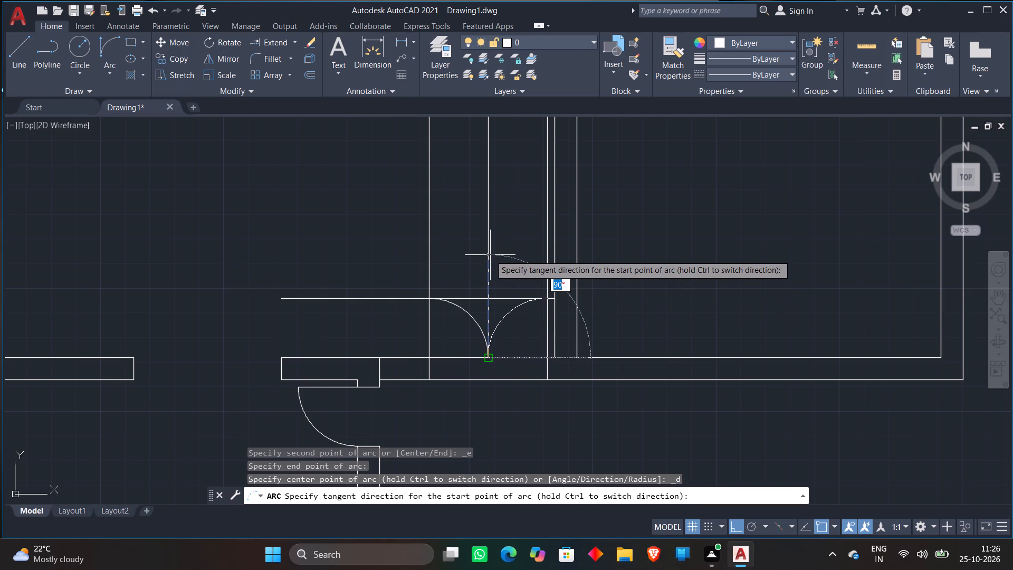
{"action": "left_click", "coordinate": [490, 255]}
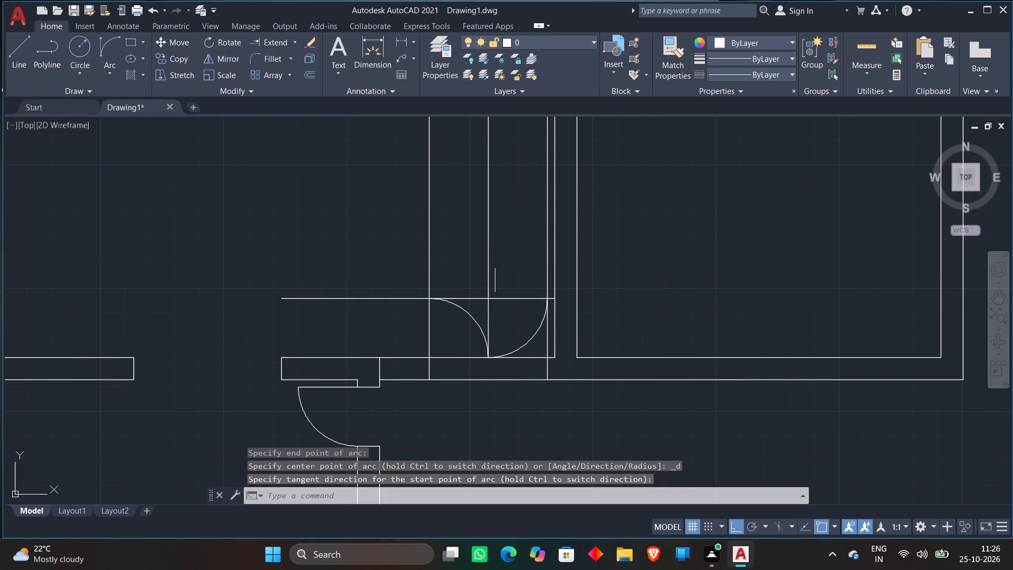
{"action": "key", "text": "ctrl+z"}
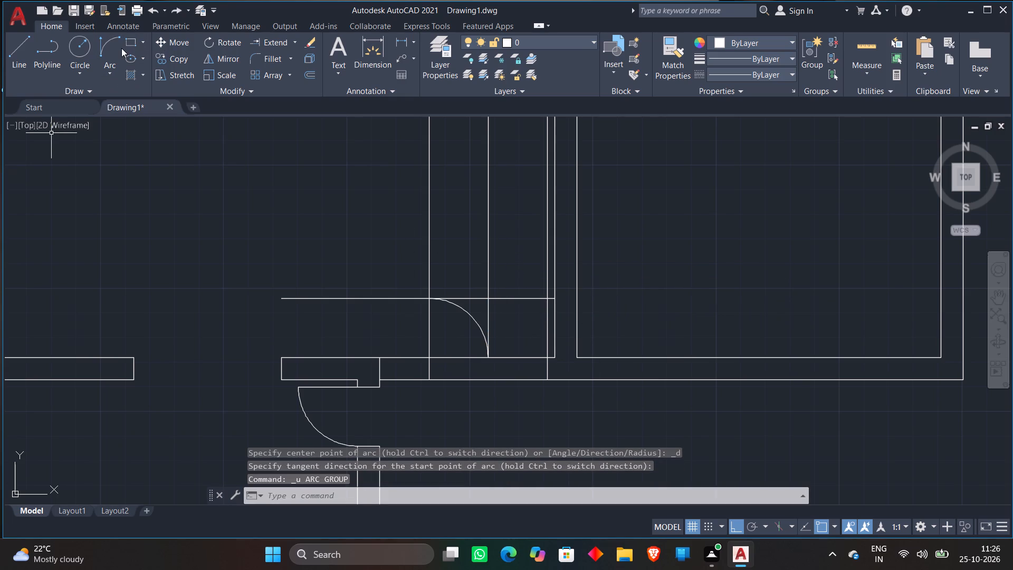
Draw the east leaf's swing arc from the middle guide line's foot to the northeast guide corner, starting northward.
{"action": "left_click", "coordinate": [101, 47]}
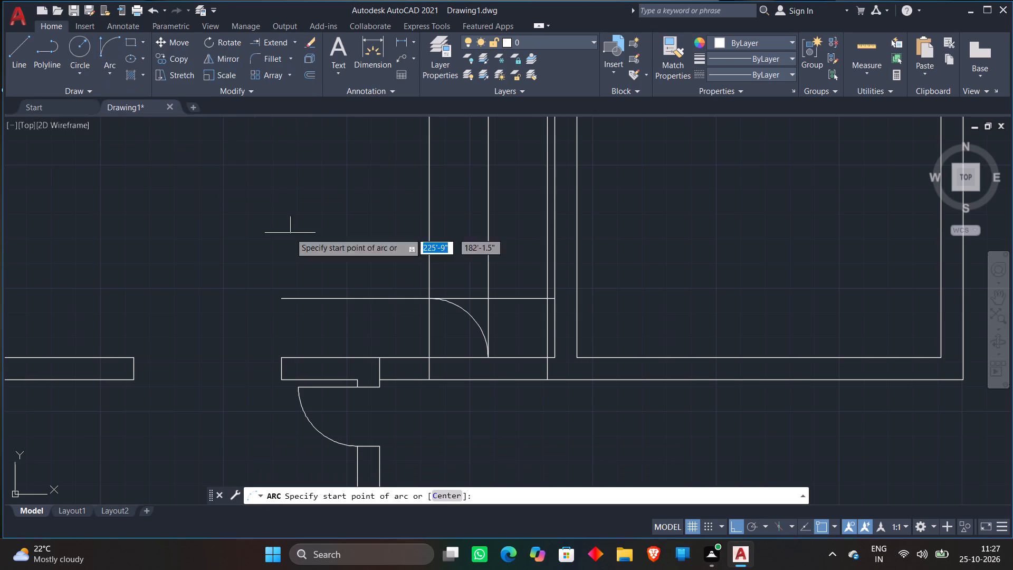
{"action": "left_click", "coordinate": [489, 358]}
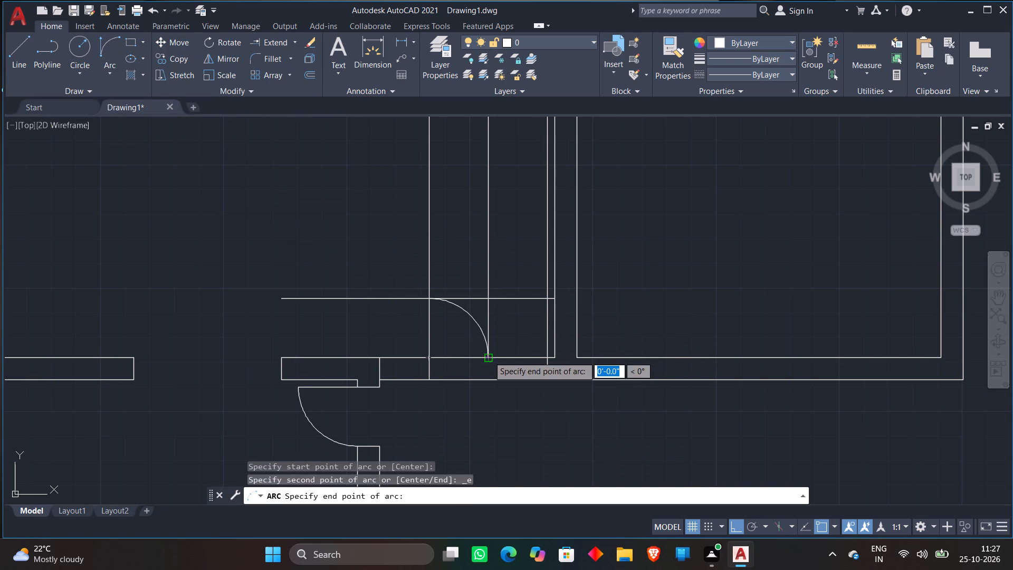
{"action": "left_click", "coordinate": [549, 302]}
{"action": "left_click", "coordinate": [469, 260]}
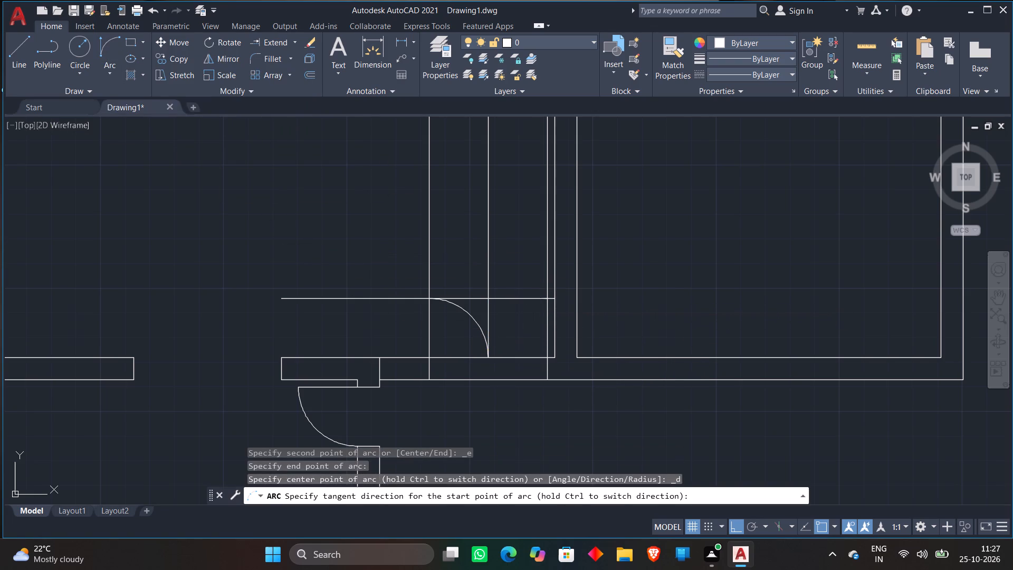
Trim the guide line overhangs around the double door, its middle vertical line and the horizontal line along its top.
{"action": "left_click", "coordinate": [295, 42]}
{"action": "left_click", "coordinate": [291, 60]}
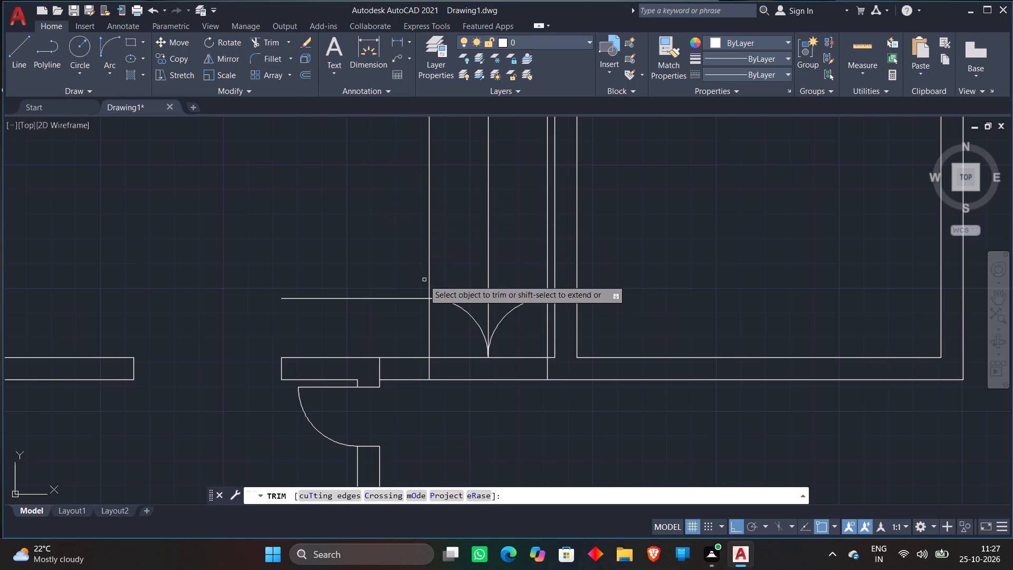
{"action": "left_click", "coordinate": [415, 285]}
{"action": "left_click", "coordinate": [402, 317]}
{"action": "left_click", "coordinate": [409, 265]}
{"action": "left_click", "coordinate": [504, 249]}
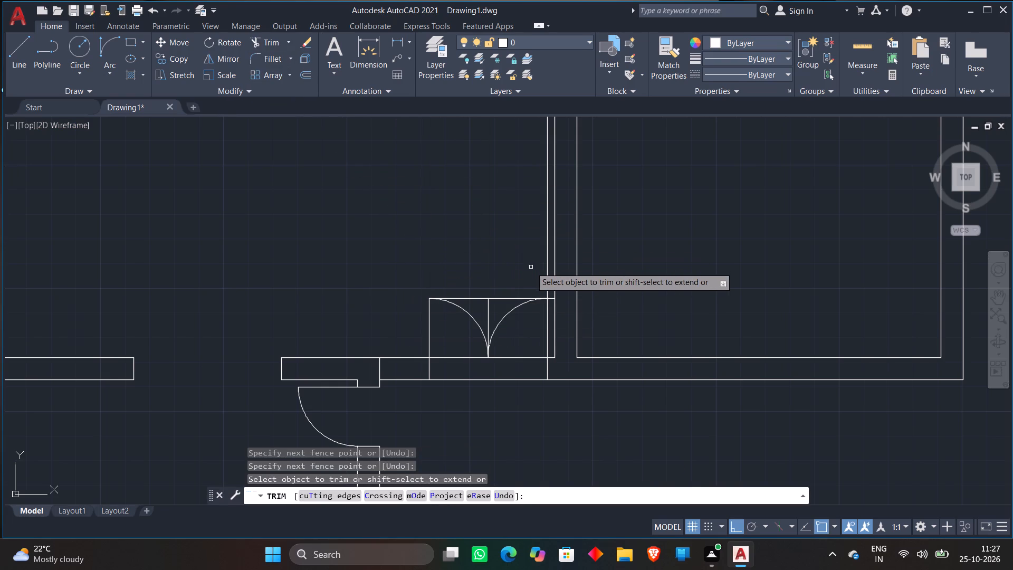
{"action": "scroll", "coordinate": [550, 286], "scroll_direction": "up", "scroll_amount": 3}
{"action": "left_click", "coordinate": [518, 305]}
{"action": "left_click", "coordinate": [551, 345]}
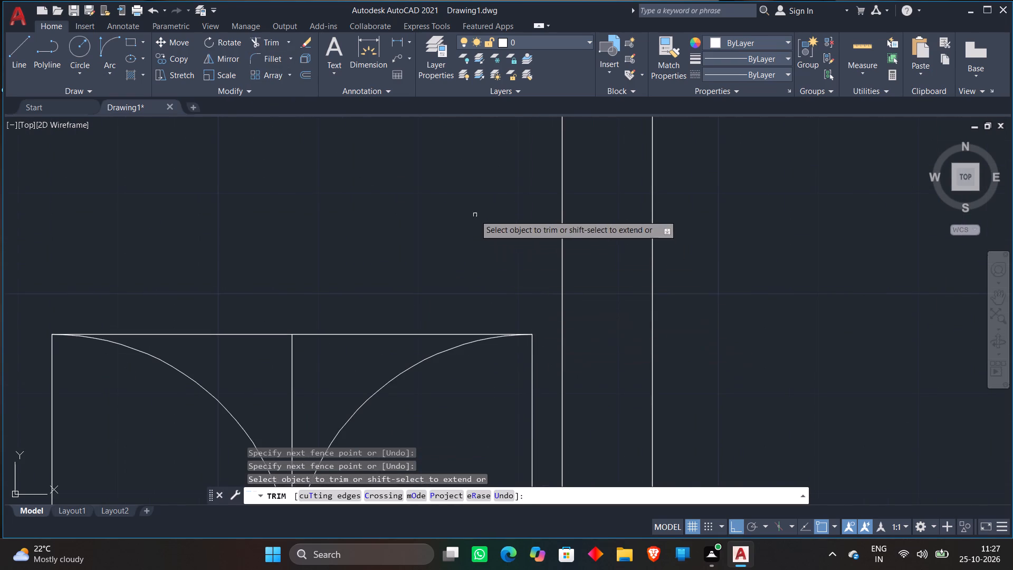
{"action": "scroll", "coordinate": [475, 215], "scroll_direction": "down", "scroll_amount": 3}
{"action": "scroll", "coordinate": [410, 253], "scroll_direction": "up", "scroll_amount": 2}
{"action": "left_click", "coordinate": [335, 254]}
{"action": "left_click", "coordinate": [401, 328]}
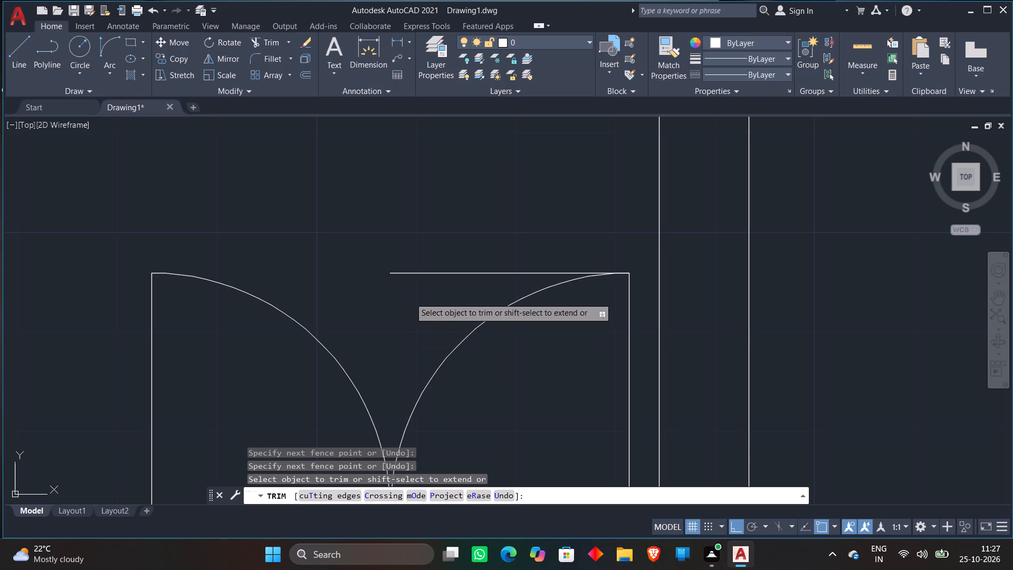
{"action": "left_click", "coordinate": [432, 253]}
{"action": "left_click", "coordinate": [413, 312]}
{"action": "scroll", "coordinate": [428, 227], "scroll_direction": "down", "scroll_amount": 4}
Trim the south wall lines across the double door opening and remove the short line crossing the wall to its west.
{"action": "left_click", "coordinate": [376, 326]}
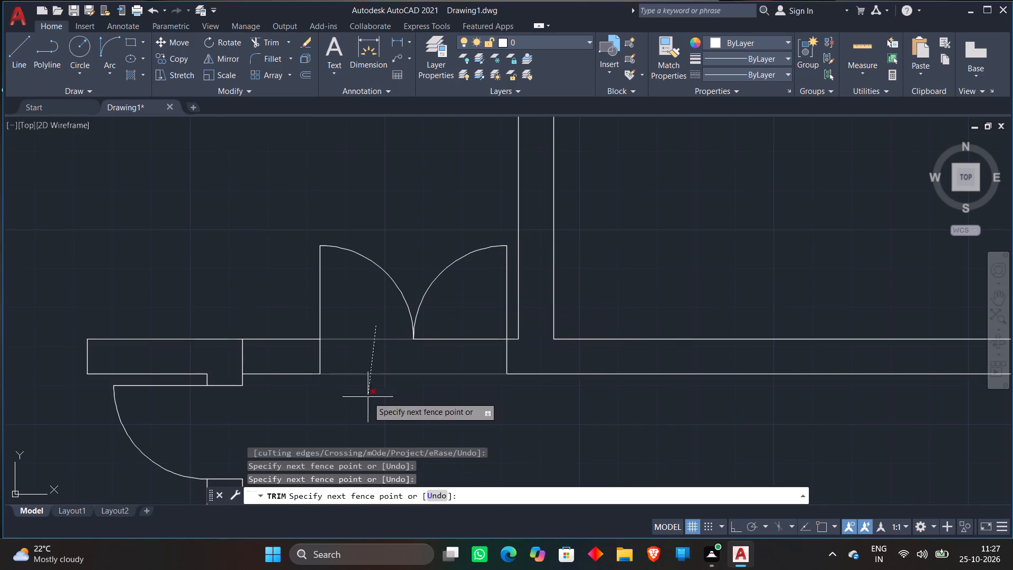
{"action": "left_click", "coordinate": [368, 397]}
{"action": "left_click", "coordinate": [471, 326]}
{"action": "left_click", "coordinate": [469, 366]}
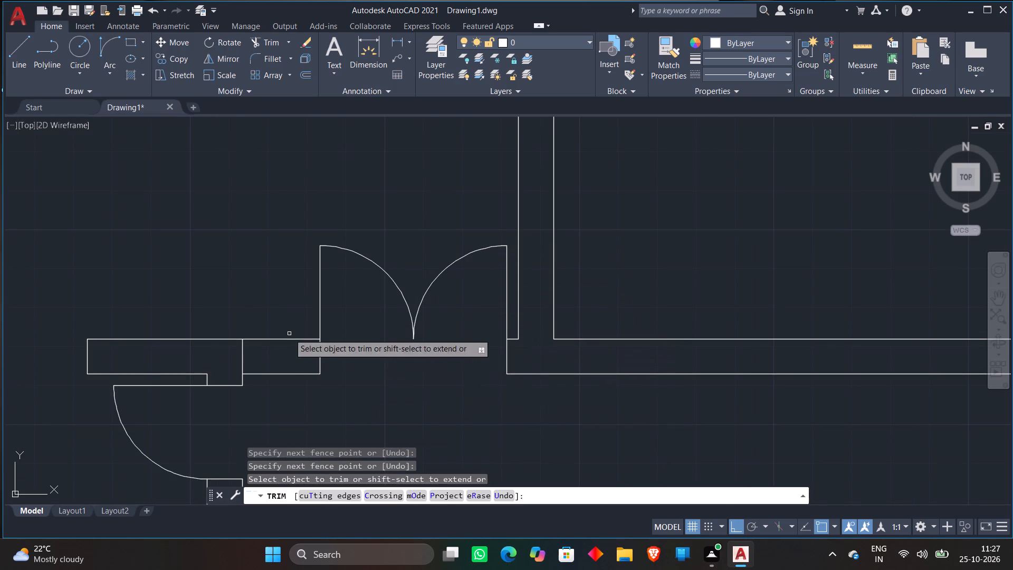
{"action": "left_click", "coordinate": [240, 362]}
{"action": "key", "text": "space"}
{"action": "scroll", "coordinate": [291, 317], "scroll_direction": "down", "scroll_amount": 3}
{"action": "scroll", "coordinate": [338, 347], "scroll_direction": "down", "scroll_amount": 1}
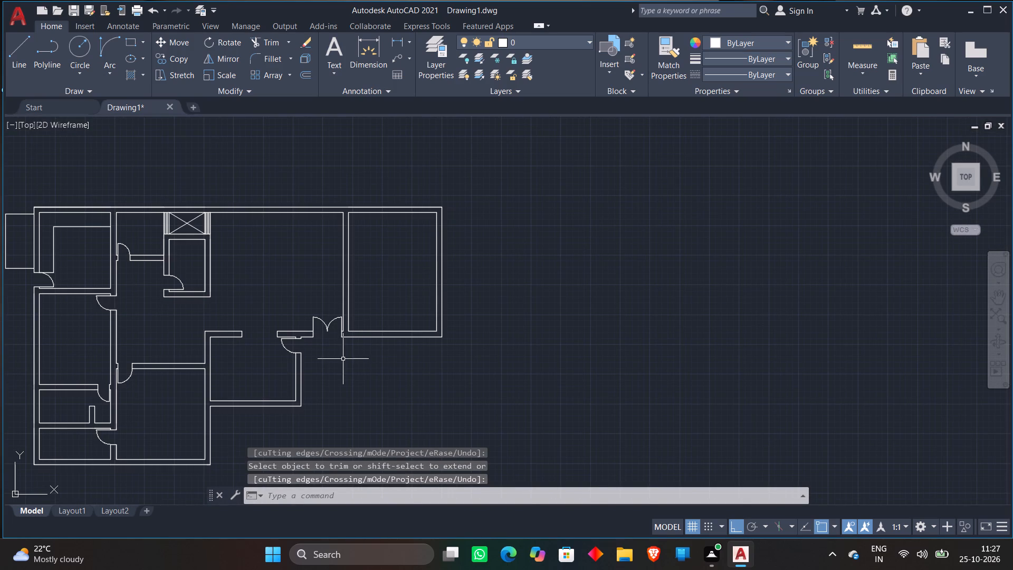
{"action": "scroll", "coordinate": [363, 240], "scroll_direction": "up", "scroll_amount": 1}
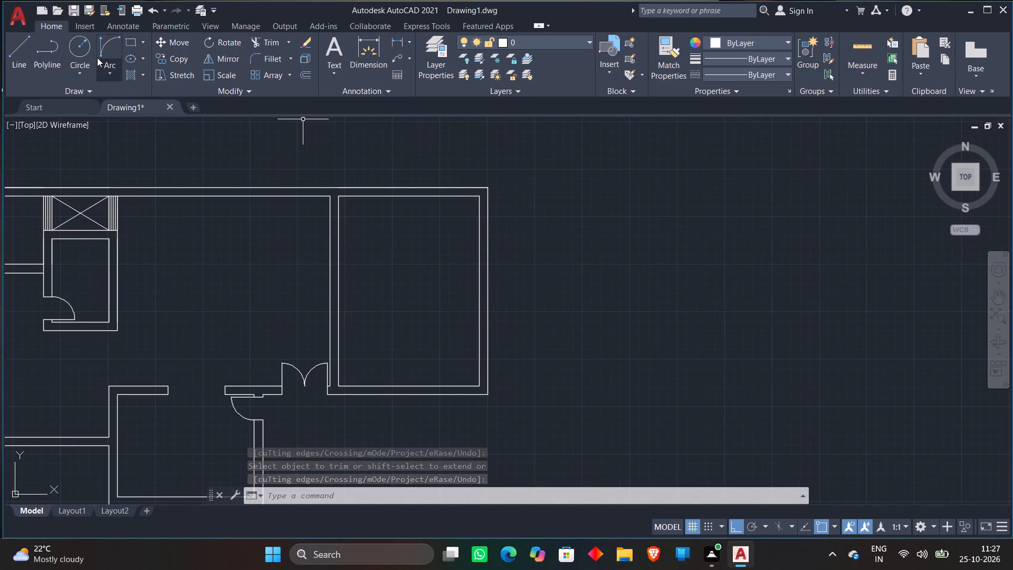
Draw a horizontal line across the east room's west wall, north of the double door, and trim it to the wall's thickness.
{"action": "left_click", "coordinate": [21, 61]}
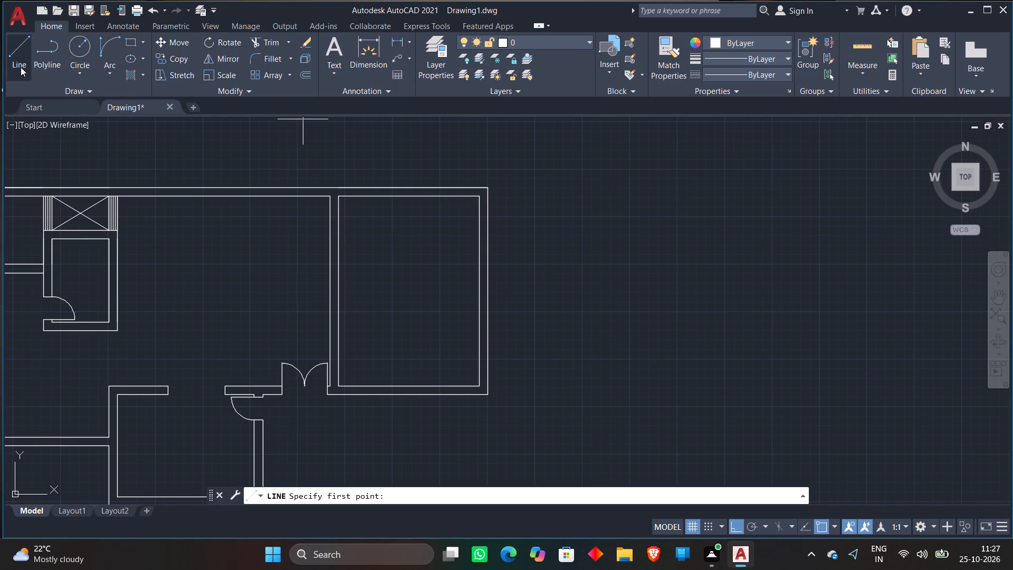
{"action": "scroll", "coordinate": [421, 311], "scroll_direction": "up", "scroll_amount": 1}
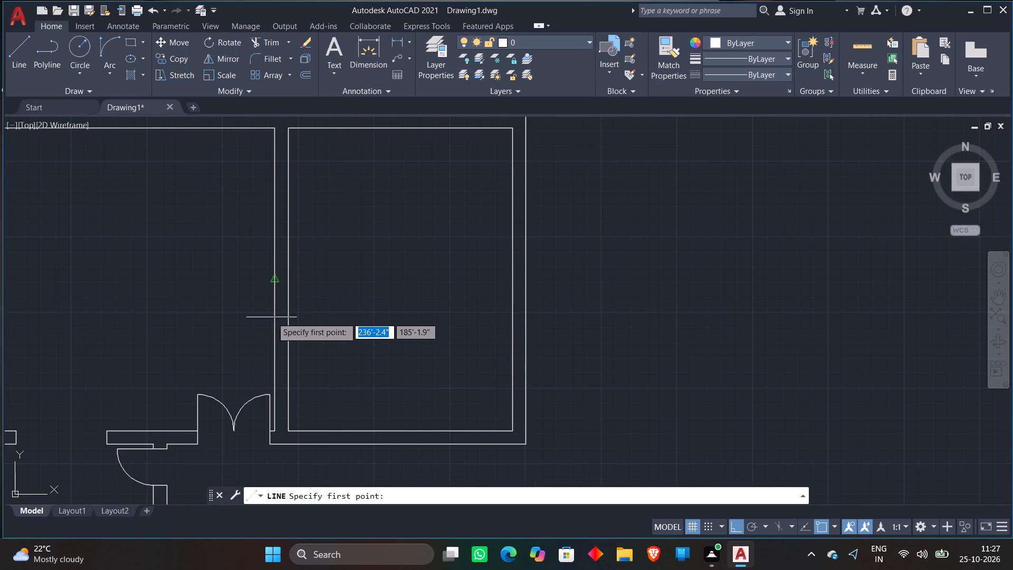
{"action": "left_click", "coordinate": [260, 342]}
{"action": "left_click", "coordinate": [364, 336]}
{"action": "key", "text": "space"}
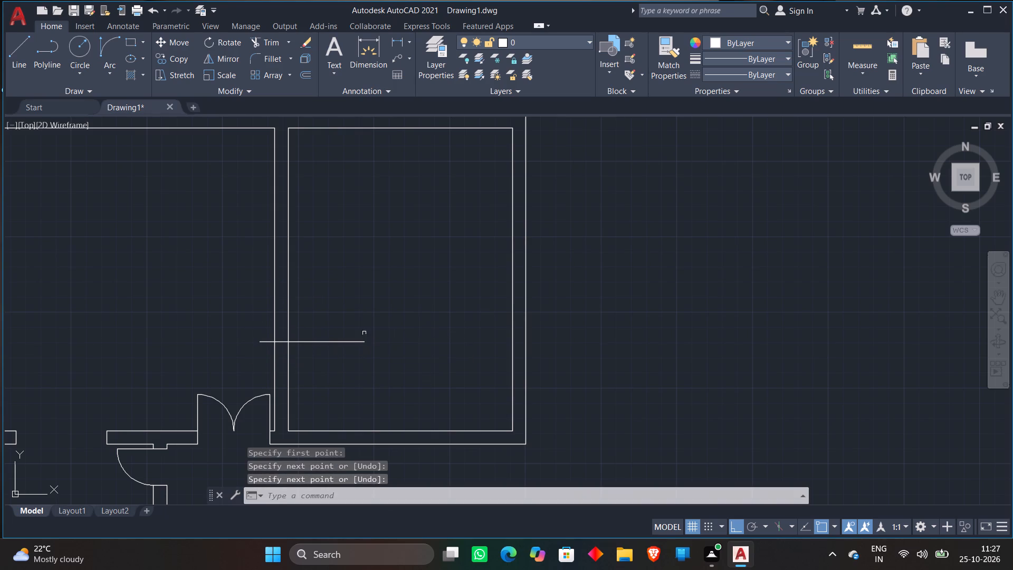
{"action": "left_click", "coordinate": [271, 42]}
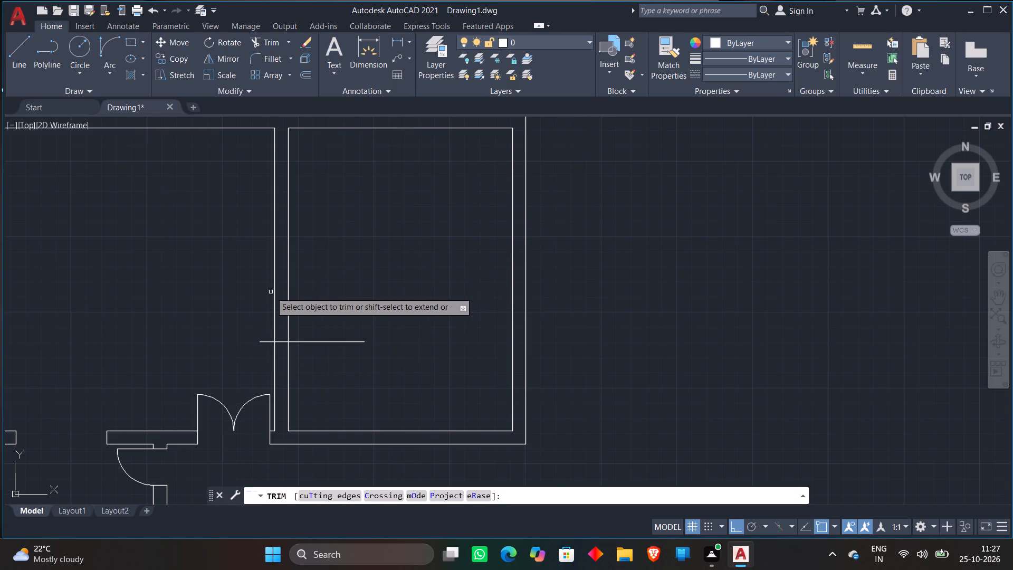
{"action": "left_click", "coordinate": [266, 343]}
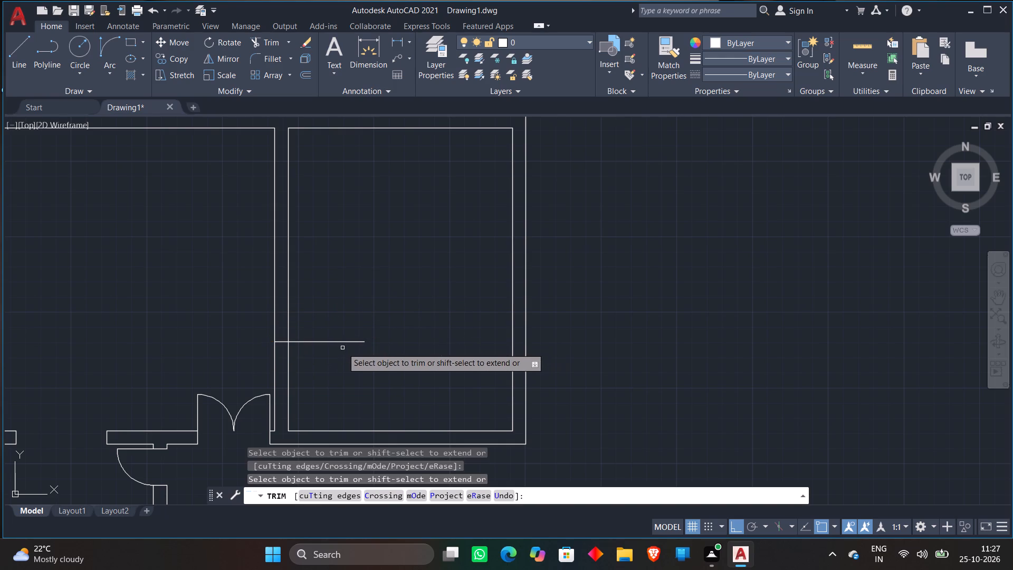
{"action": "left_click", "coordinate": [342, 346]}
{"action": "left_click", "coordinate": [337, 323]}
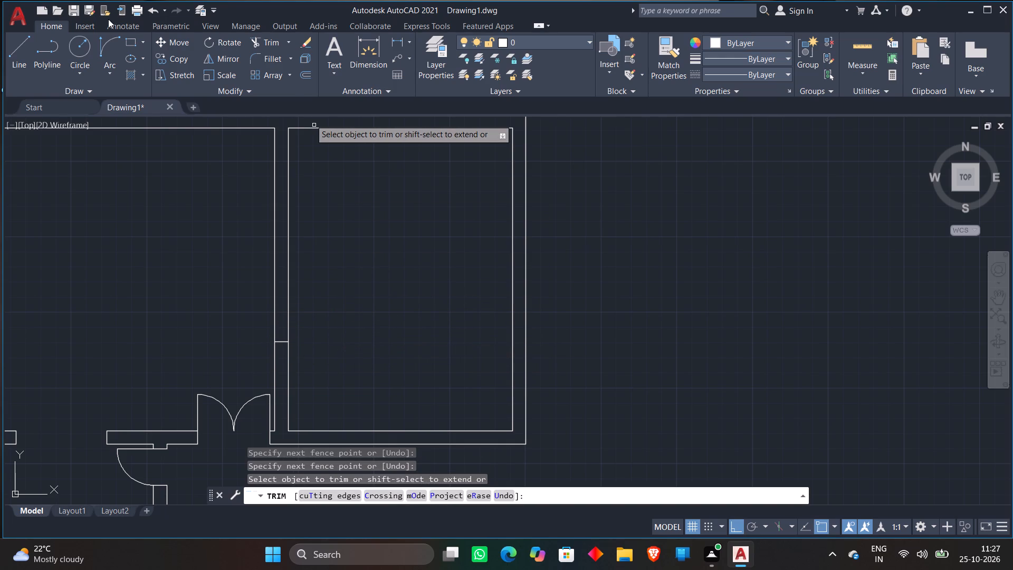
Draw door guide lines from the short line's east end: 2' east, 2' north, and 2'9" west across the wall.
{"action": "left_click", "coordinate": [24, 58]}
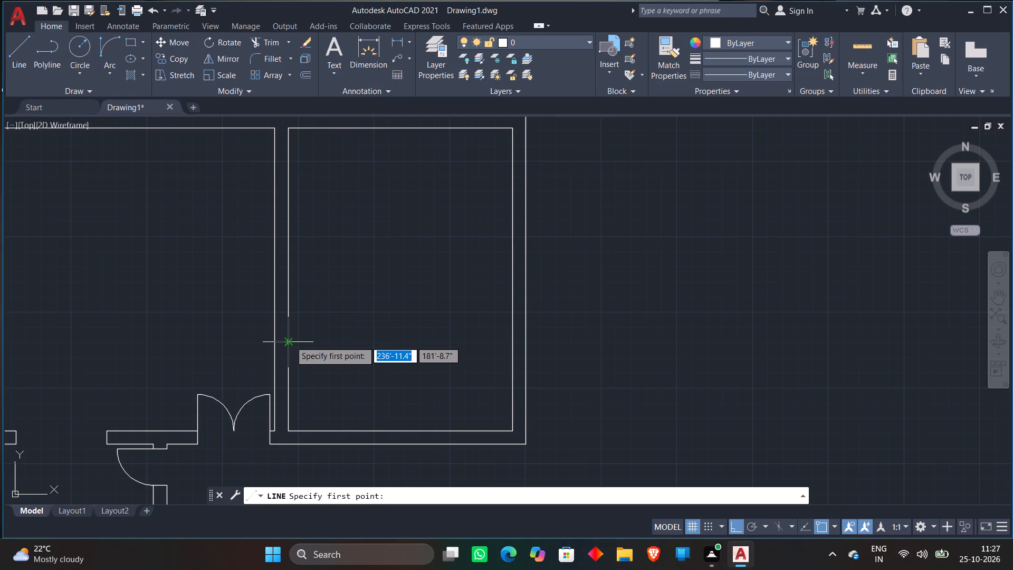
{"action": "scroll", "coordinate": [290, 341], "scroll_direction": "up", "scroll_amount": 1}
{"action": "left_click", "coordinate": [286, 344]}
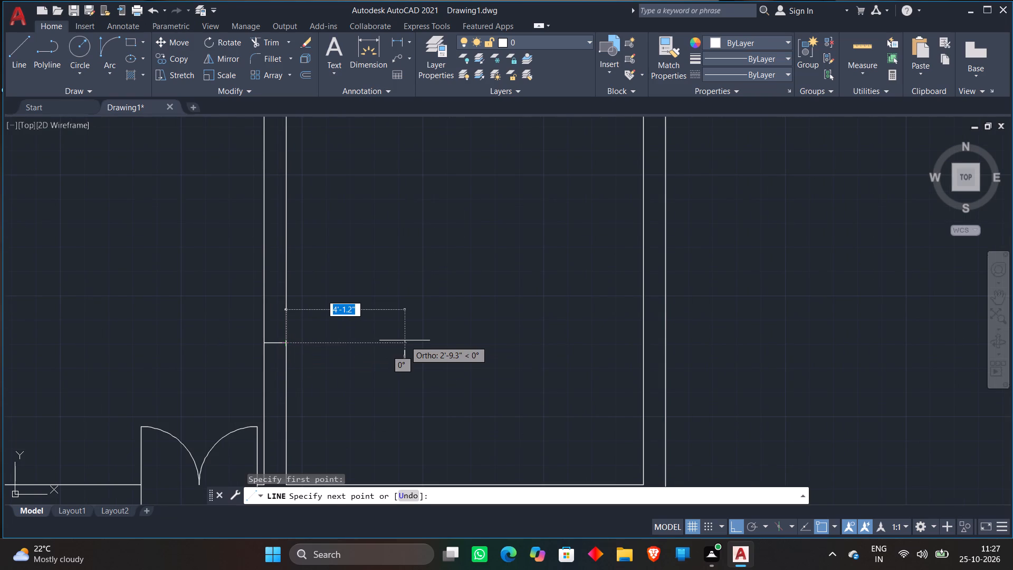
{"action": "key", "text": "2"}
{"action": "key", "text": "apostrophe"}
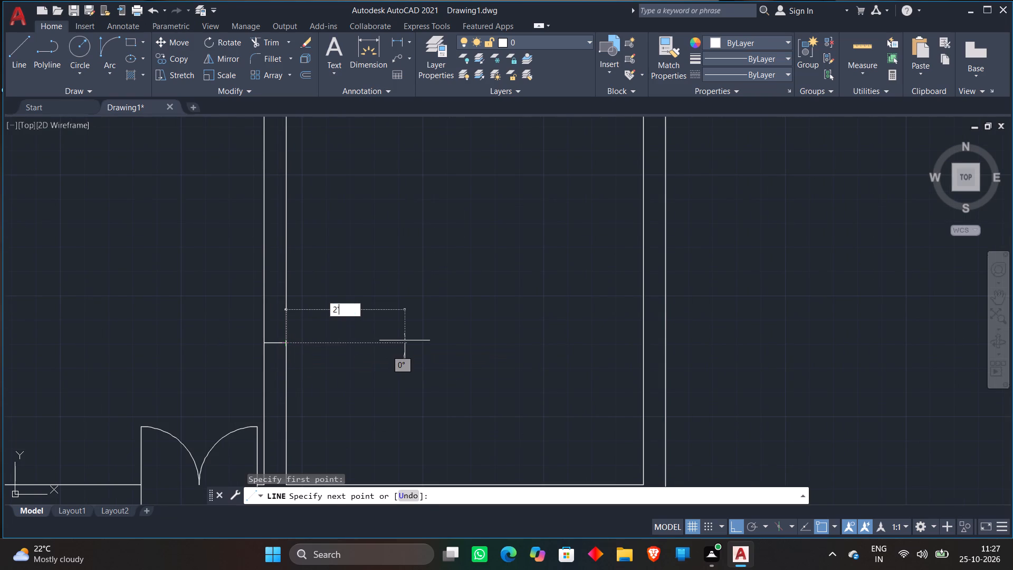
{"action": "key", "text": "Return"}
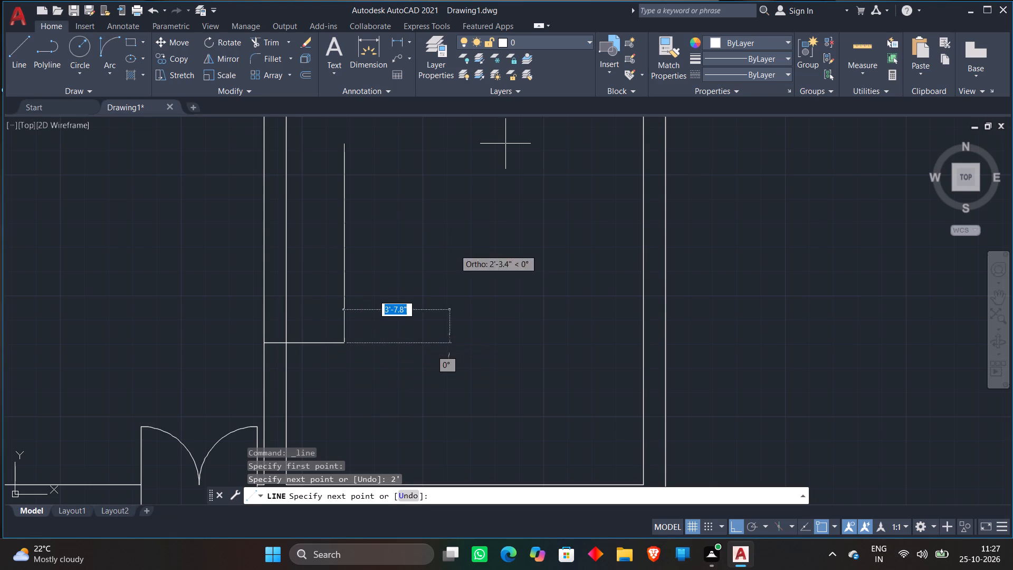
{"action": "type", "text": "2'"}
{"action": "key", "text": "Return"}
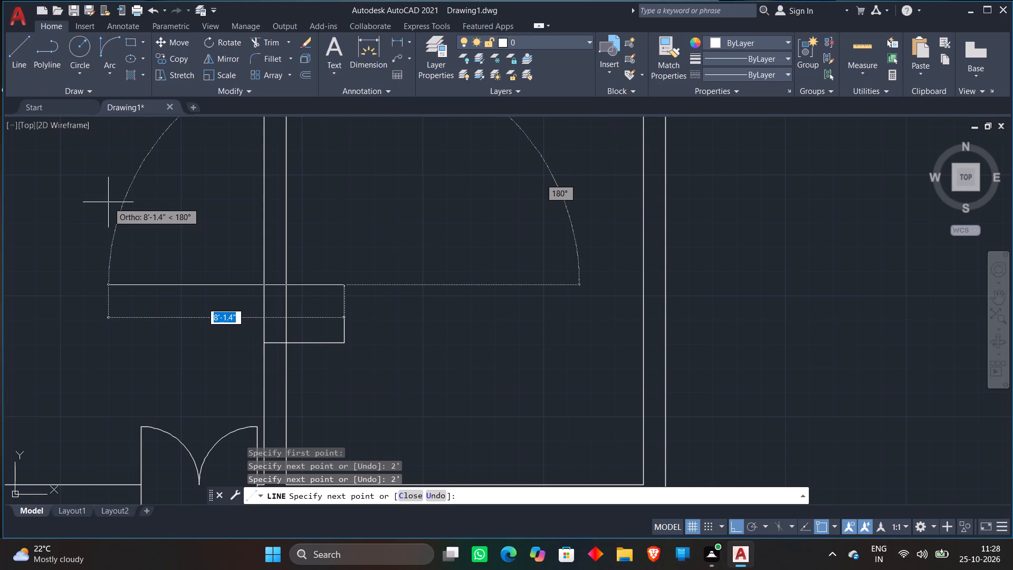
{"action": "type", "text": "2'9"}
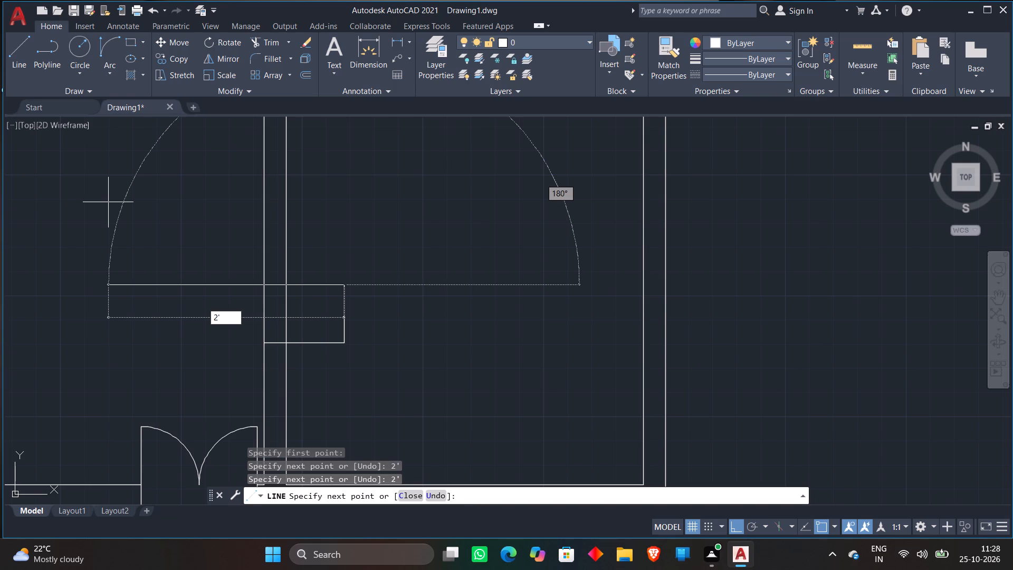
{"action": "key", "text": "shift+quotedbl"}
{"action": "key", "text": "Return"}
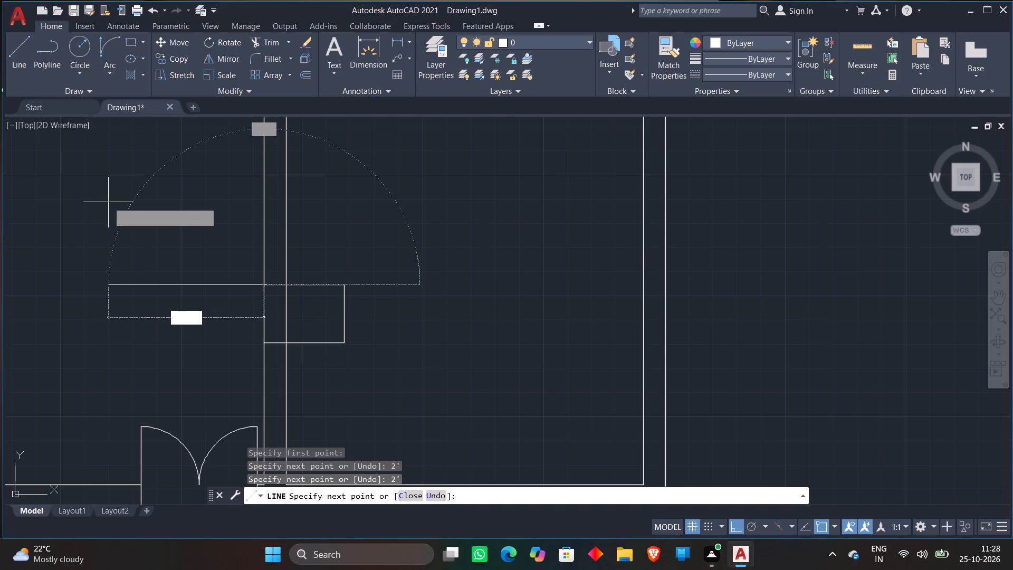
{"action": "key", "text": "space"}
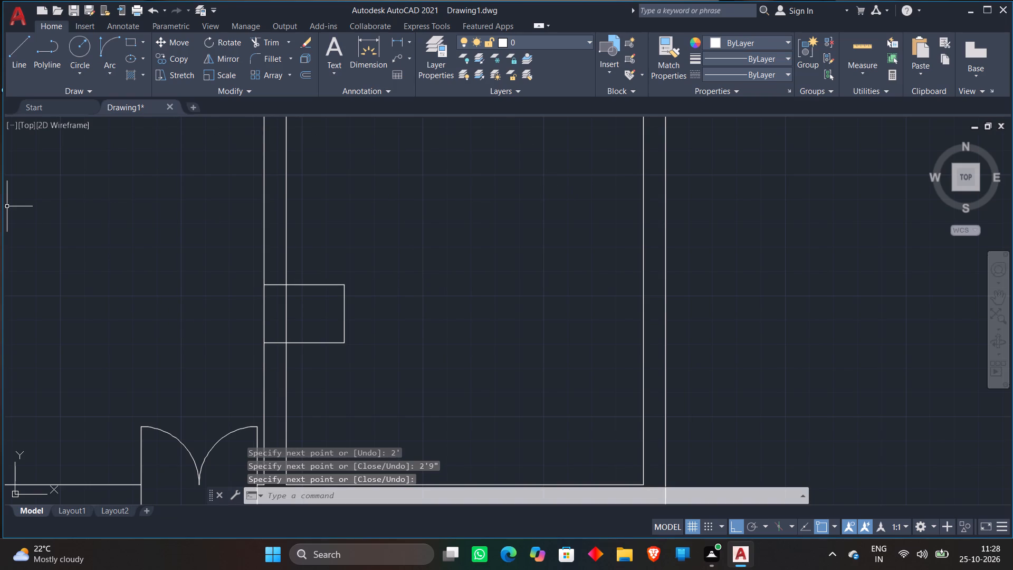
Draw the door's swing arc from the north guide line's crossing with the wall's inner face to the southeast guide corner, starting eastward.
{"action": "left_click", "coordinate": [110, 54]}
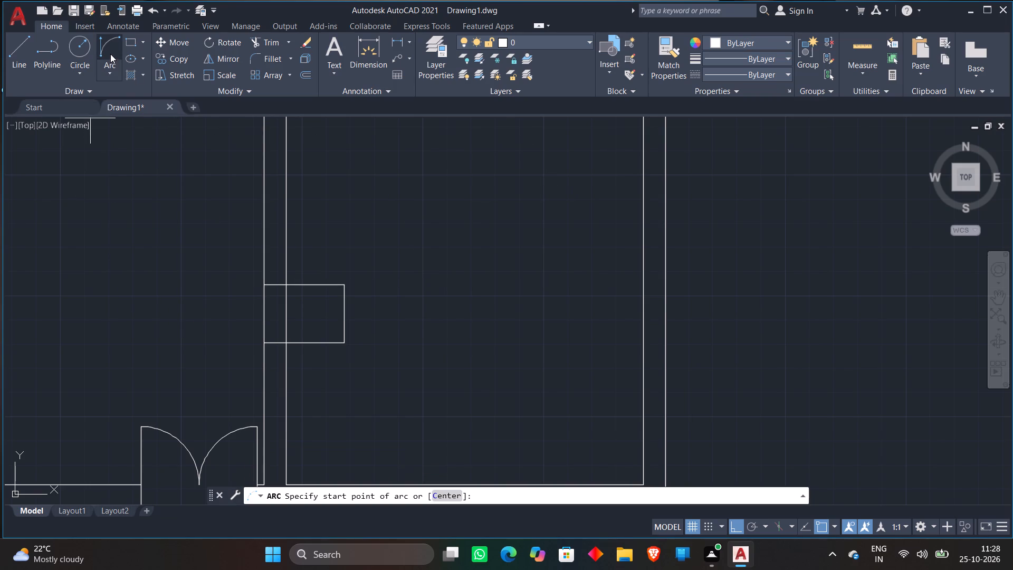
{"action": "left_click", "coordinate": [285, 285]}
{"action": "left_click", "coordinate": [341, 341]}
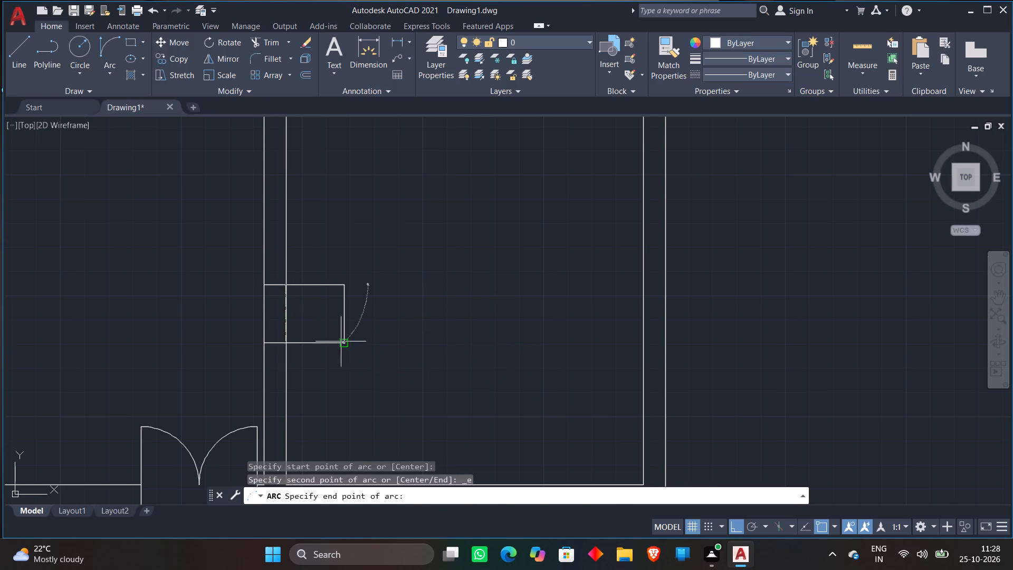
{"action": "left_click", "coordinate": [407, 242]}
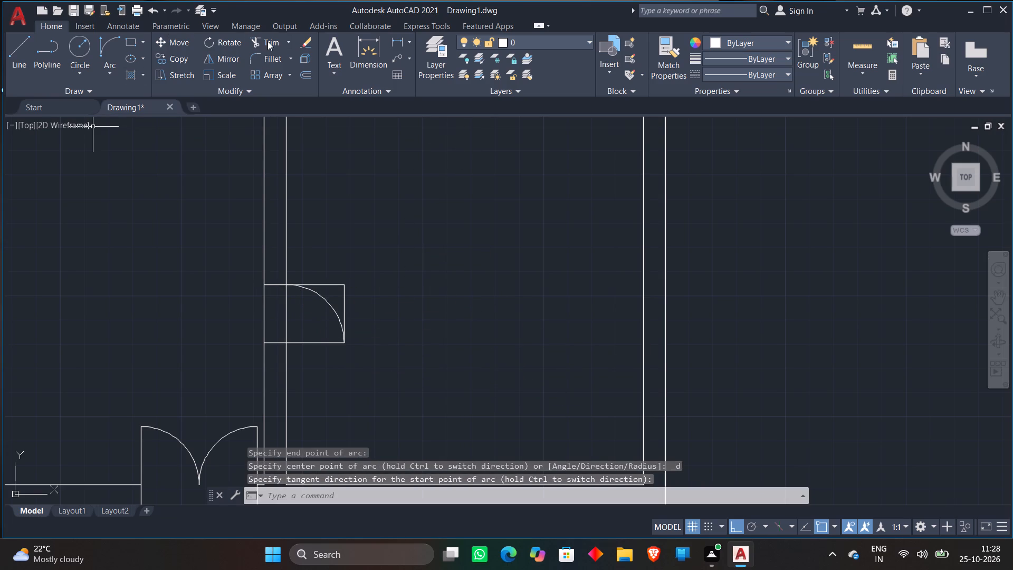
Trim the guide lines outside the swing arc and the two wall lines across the new door opening.
{"action": "left_click", "coordinate": [267, 41]}
{"action": "left_click", "coordinate": [325, 276]}
{"action": "left_click", "coordinate": [376, 319]}
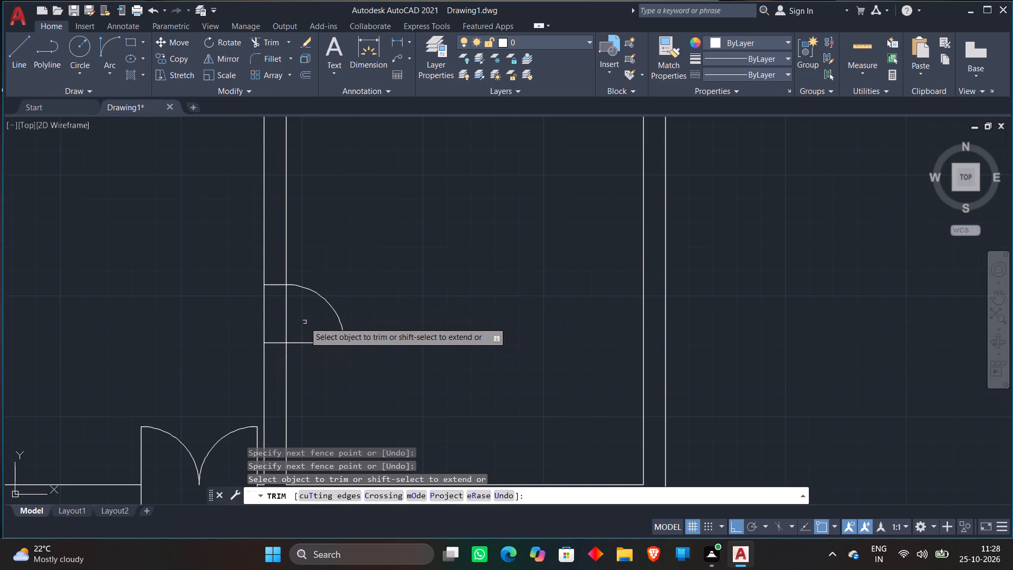
{"action": "left_click", "coordinate": [304, 322]}
{"action": "left_click", "coordinate": [230, 321]}
{"action": "scroll", "coordinate": [383, 271], "scroll_direction": "down", "scroll_amount": 2}
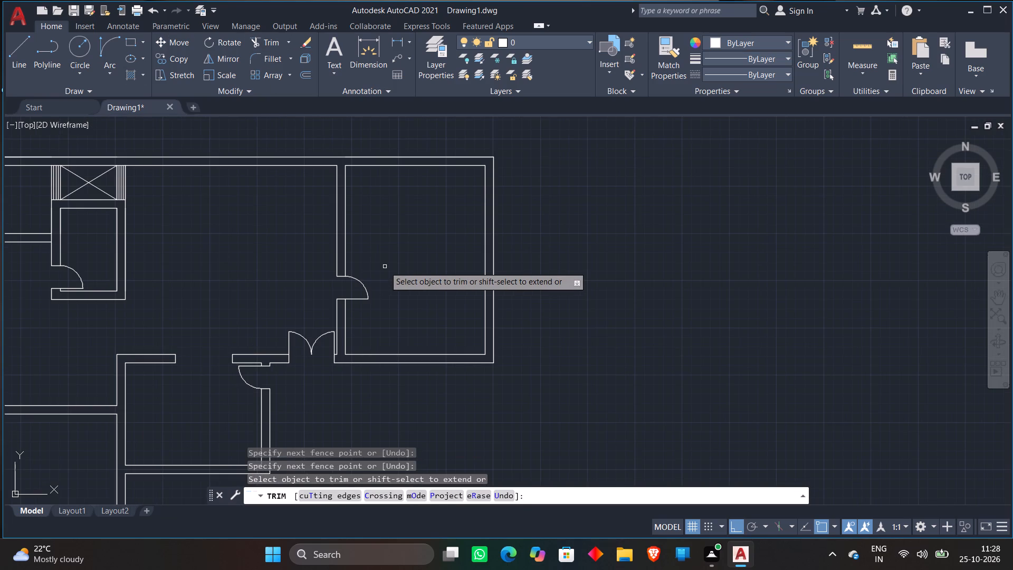
{"action": "key", "text": "space"}
Extend the south wall's inner face with a horizontal line east from the southern room's outer east face, ending below the northern room's inner east face.
{"action": "scroll", "coordinate": [521, 281], "scroll_direction": "down", "scroll_amount": 2}
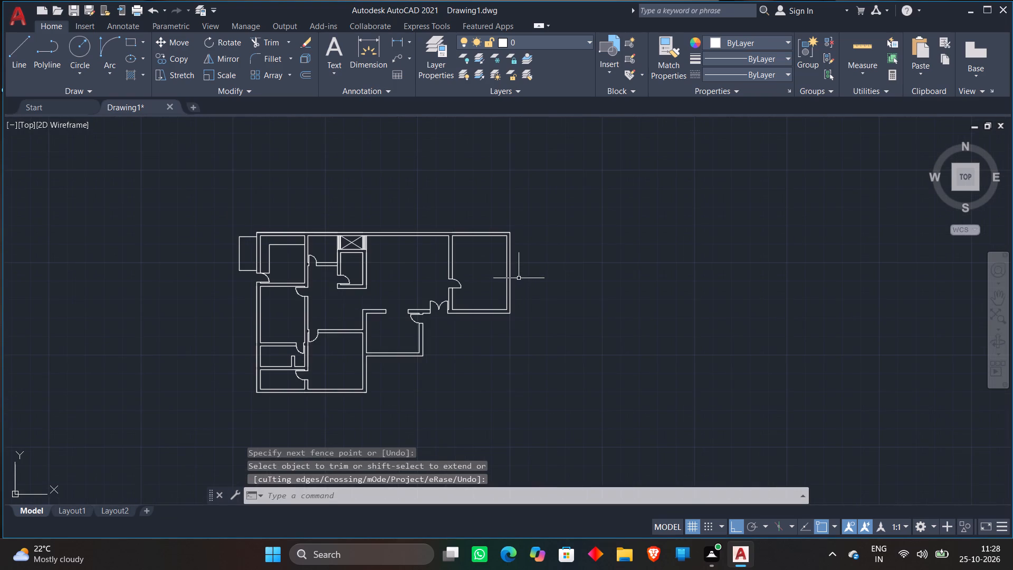
{"action": "scroll", "coordinate": [518, 277], "scroll_direction": "down", "scroll_amount": 3}
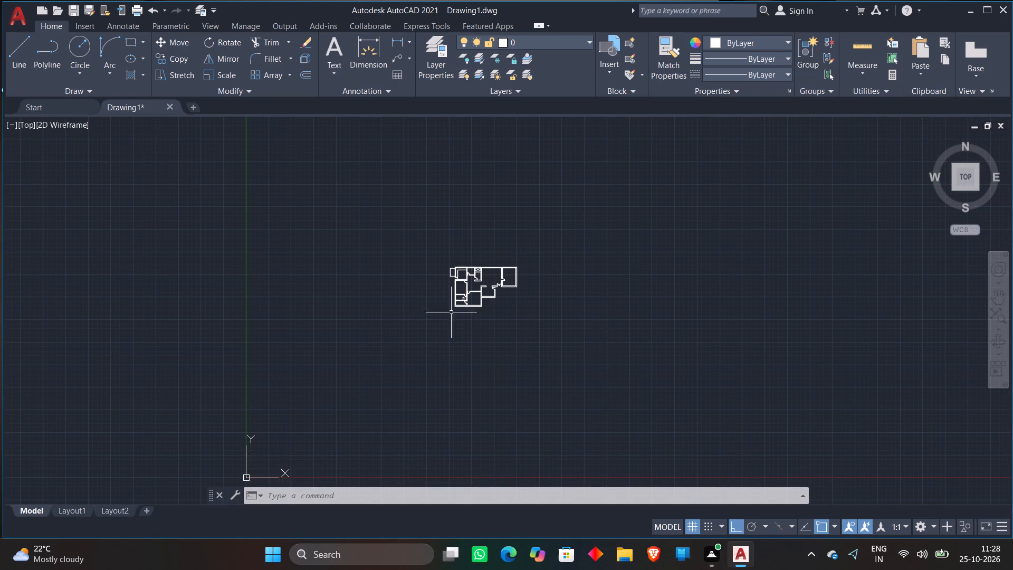
{"action": "scroll", "coordinate": [523, 285], "scroll_direction": "up", "scroll_amount": 3}
{"action": "scroll", "coordinate": [424, 355], "scroll_direction": "up", "scroll_amount": 3}
{"action": "middle_click_drag", "start_coordinate": [423, 355], "coordinate": [652, 336]}
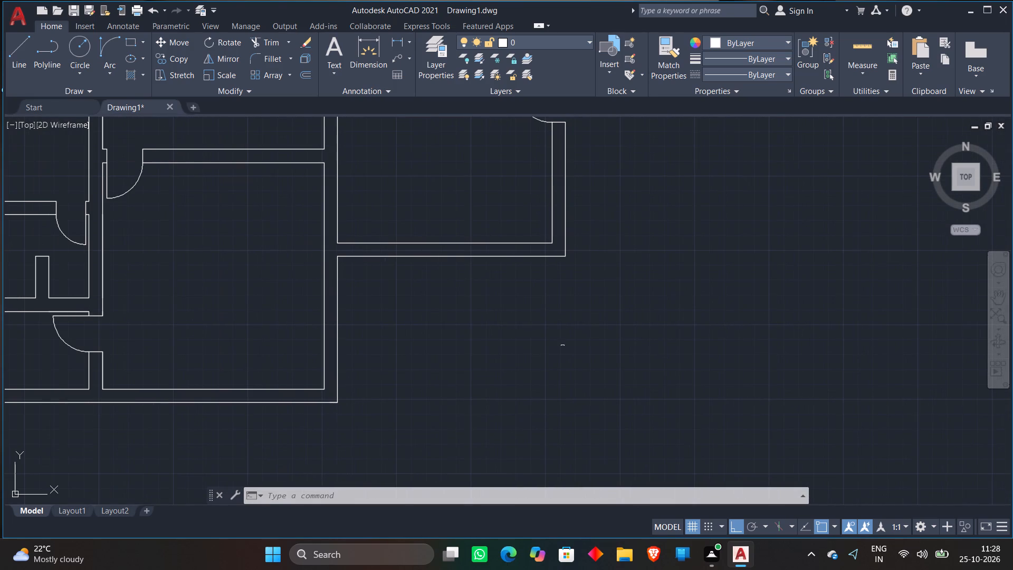
{"action": "left_click", "coordinate": [23, 41]}
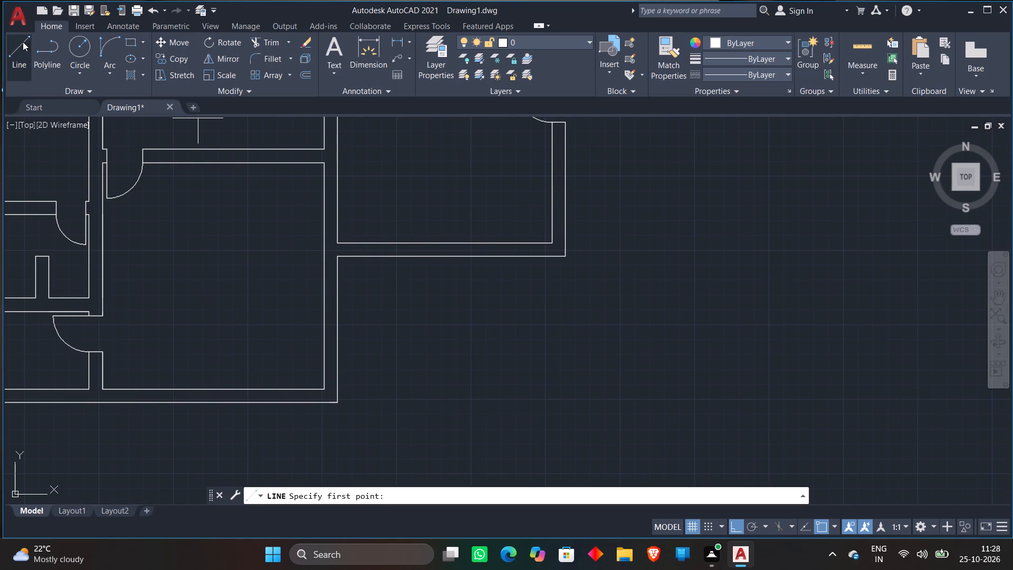
{"action": "left_click", "coordinate": [338, 390]}
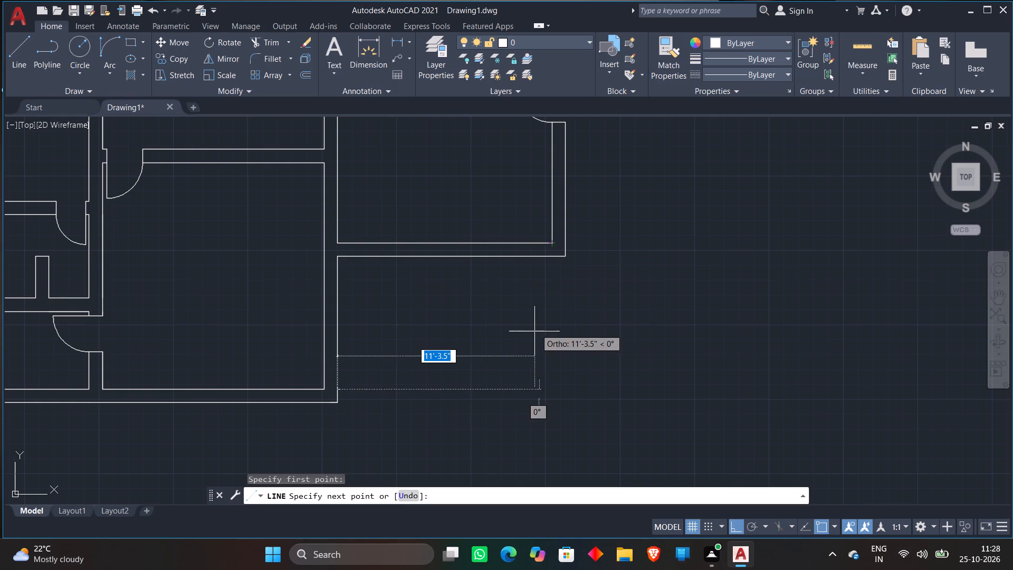
{"action": "left_click", "coordinate": [548, 383]}
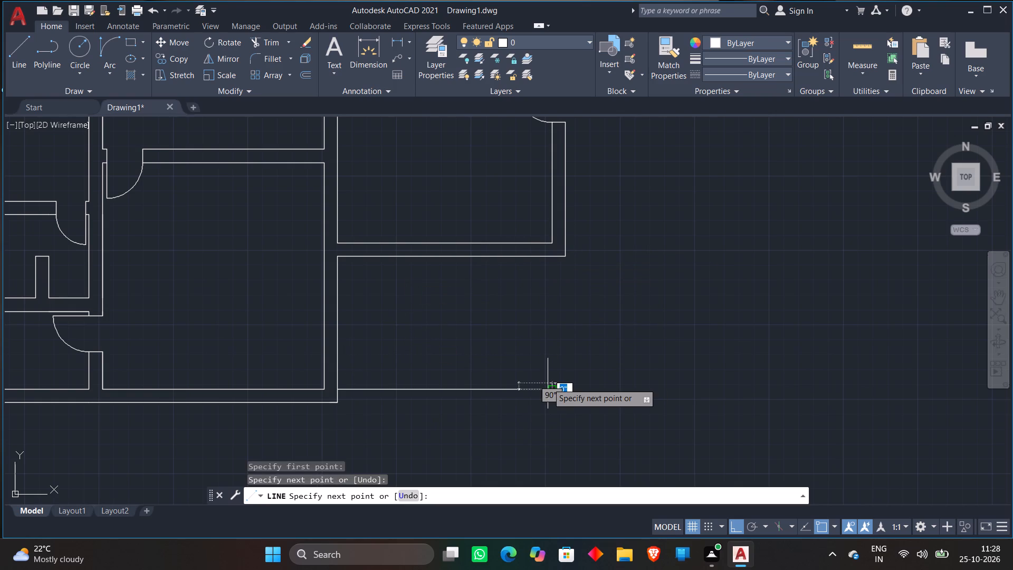
{"action": "key", "text": "space"}
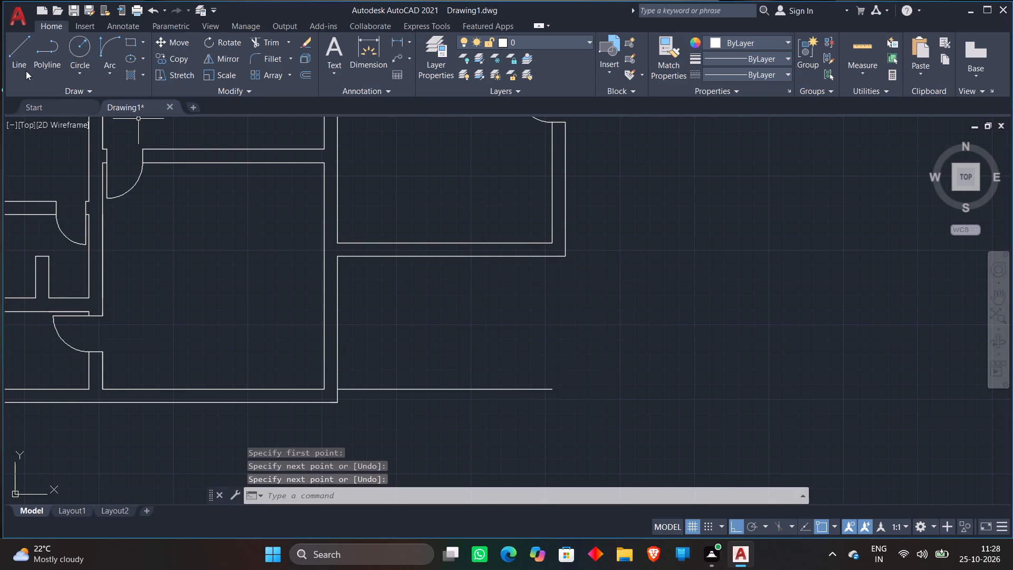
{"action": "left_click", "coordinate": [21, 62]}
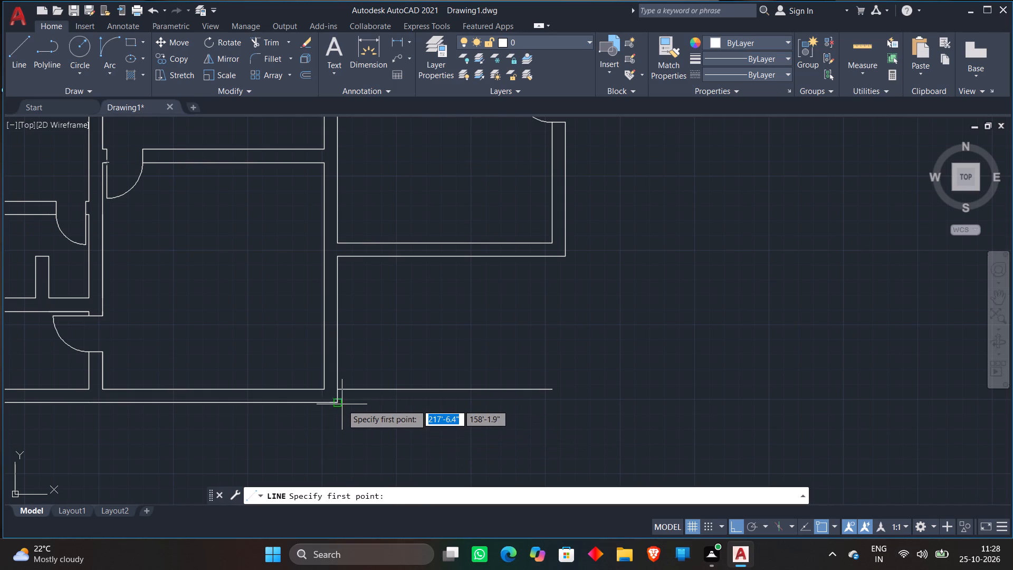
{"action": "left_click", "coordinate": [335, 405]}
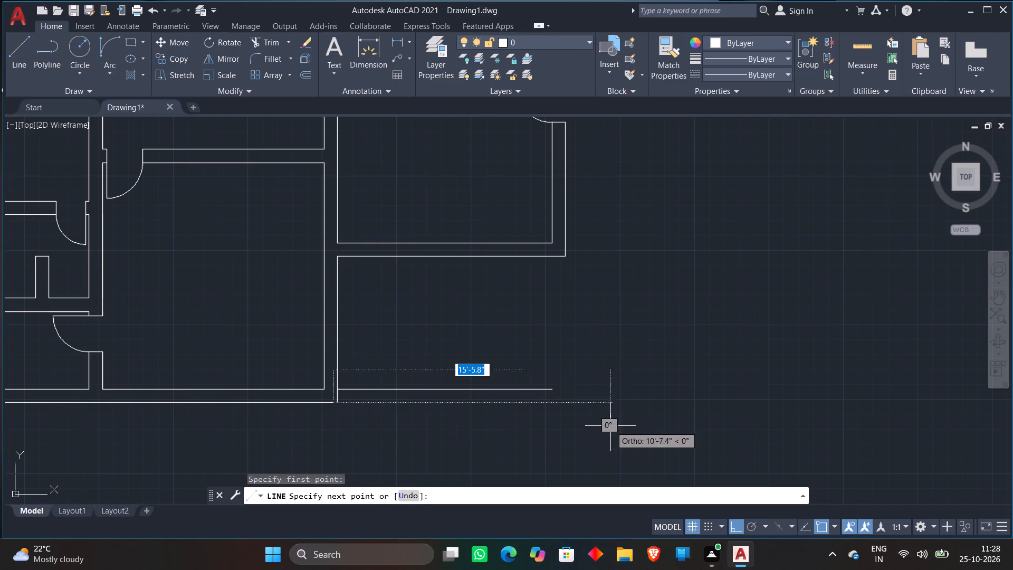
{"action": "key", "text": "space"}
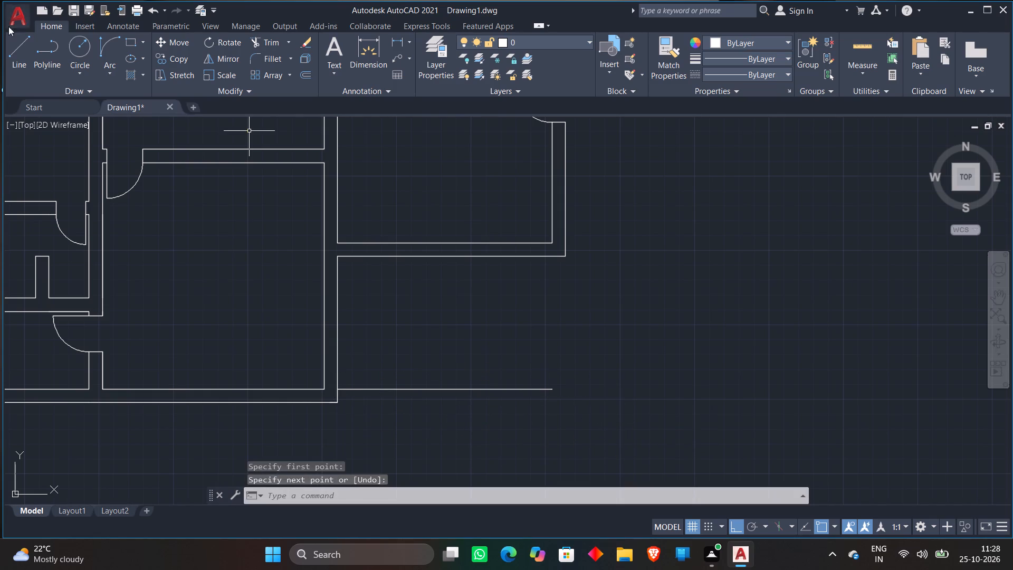
Draw a horizontal line east from the plan's outer southeast corner, running past the end of the inner line above it.
{"action": "left_click", "coordinate": [21, 46]}
{"action": "left_click", "coordinate": [336, 405]}
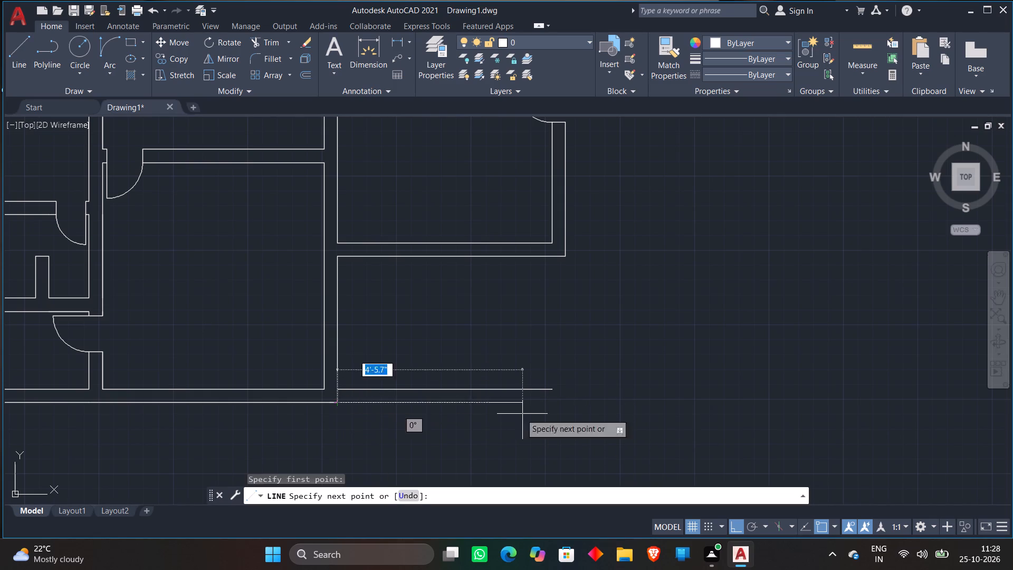
{"action": "left_click", "coordinate": [597, 414]}
{"action": "key", "text": "space"}
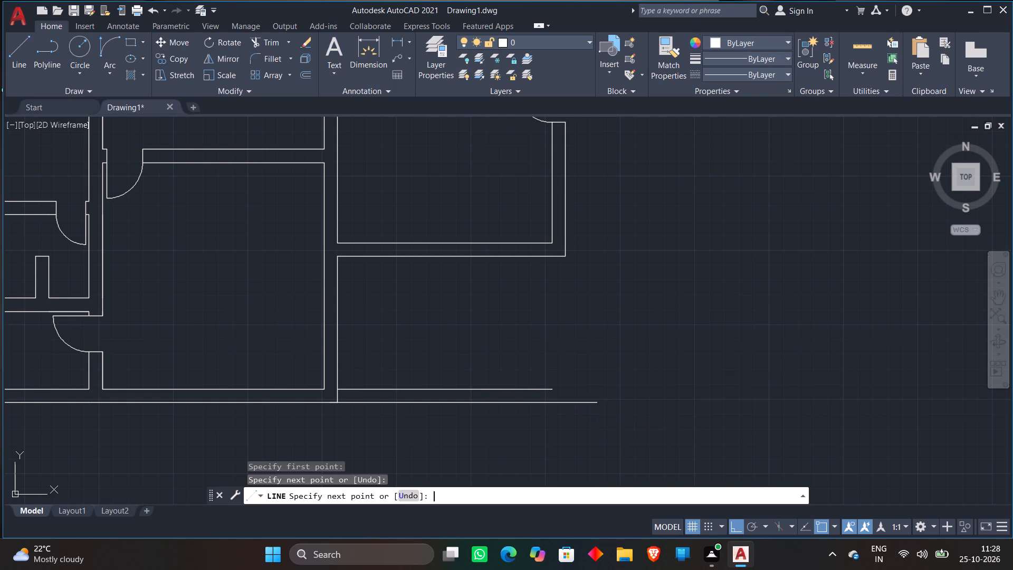
Trim the short vertical wall segment between the two new horizontal lines at the former southeast corner.
{"action": "left_click", "coordinate": [261, 36]}
{"action": "scroll", "coordinate": [328, 403], "scroll_direction": "up", "scroll_amount": 2}
{"action": "left_click", "coordinate": [345, 392]}
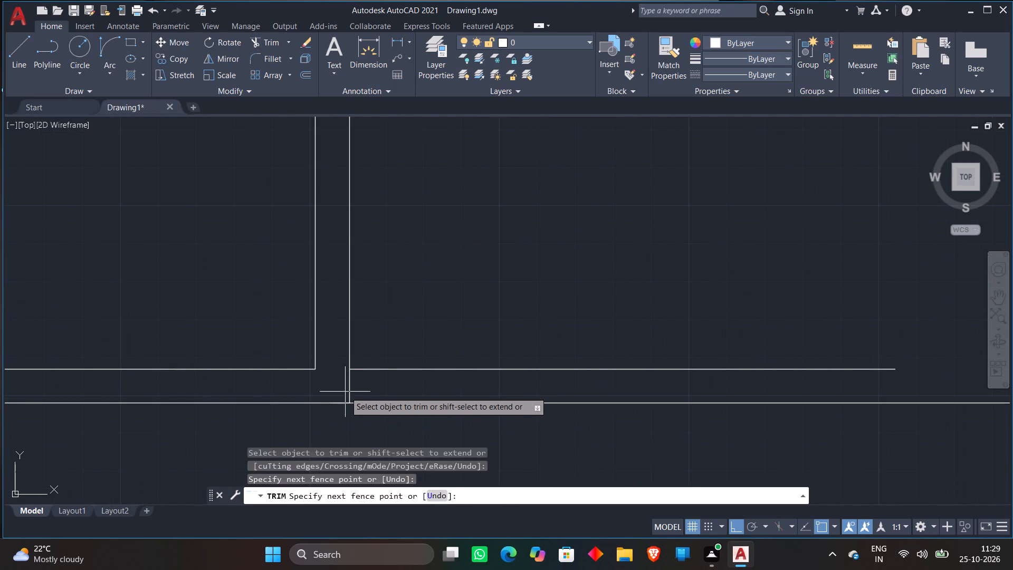
{"action": "left_click", "coordinate": [353, 393]}
{"action": "key", "text": "space"}
Offset the southeast bay's west wall face 3' to the east between the room above and the south wall.
{"action": "scroll", "coordinate": [469, 344], "scroll_direction": "down", "scroll_amount": 4}
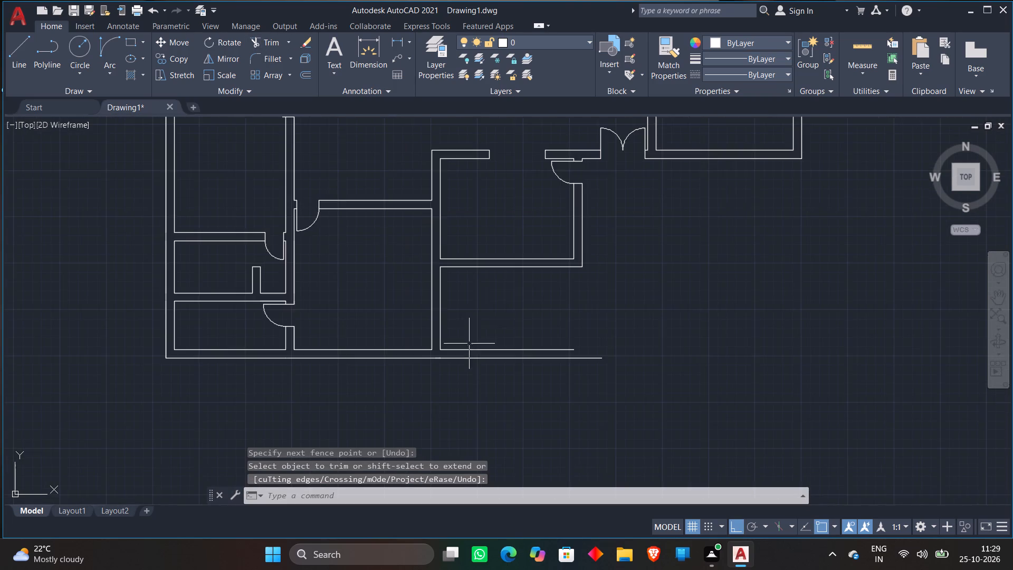
{"action": "scroll", "coordinate": [518, 291], "scroll_direction": "down", "scroll_amount": 1}
{"action": "middle_click", "coordinate": [518, 291]}
{"action": "scroll", "coordinate": [518, 291], "scroll_direction": "down", "scroll_amount": 2}
{"action": "scroll", "coordinate": [548, 273], "scroll_direction": "up", "scroll_amount": 2}
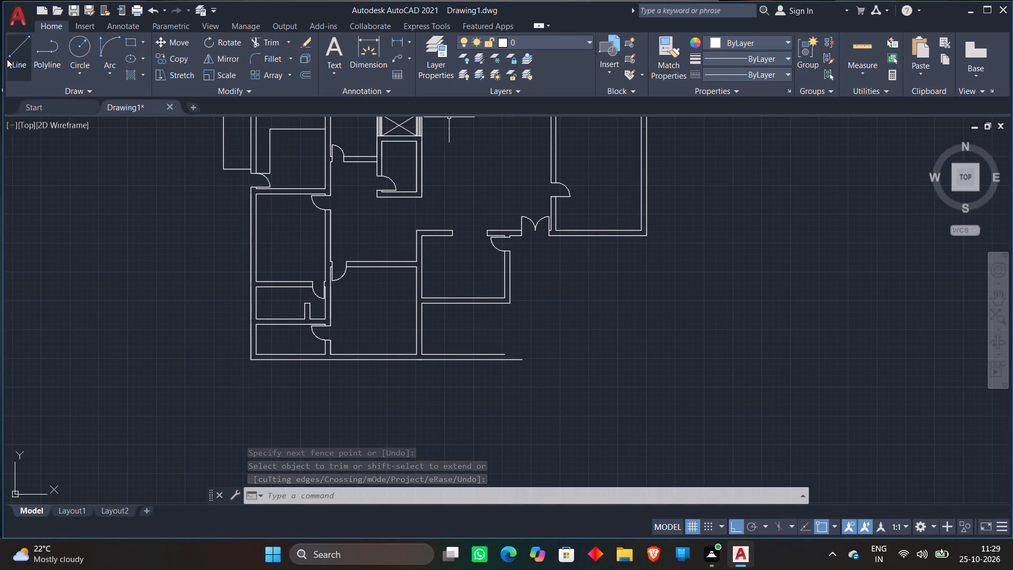
{"action": "left_click", "coordinate": [304, 77]}
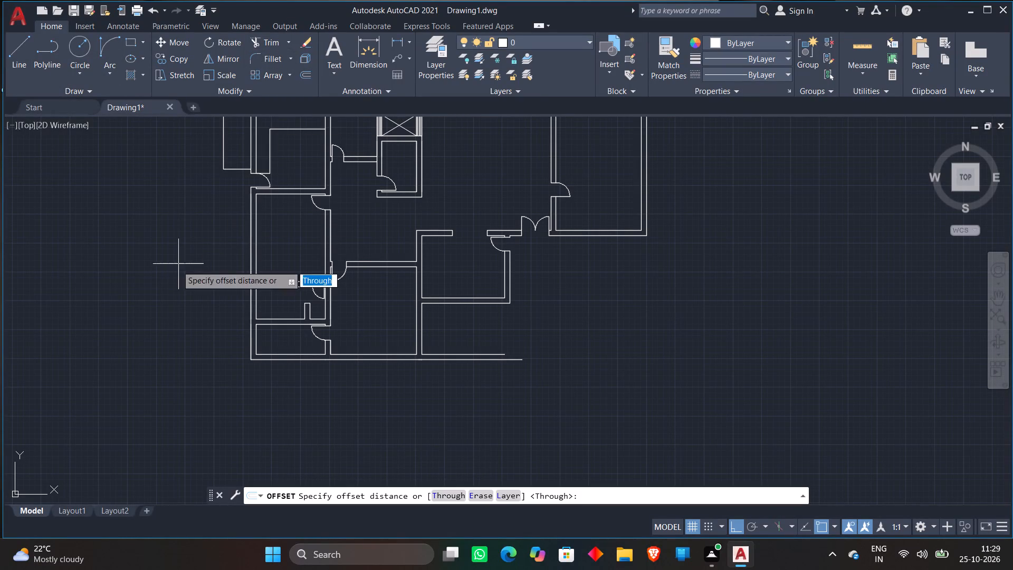
{"action": "type", "text": "3'"}
{"action": "key", "text": "Return"}
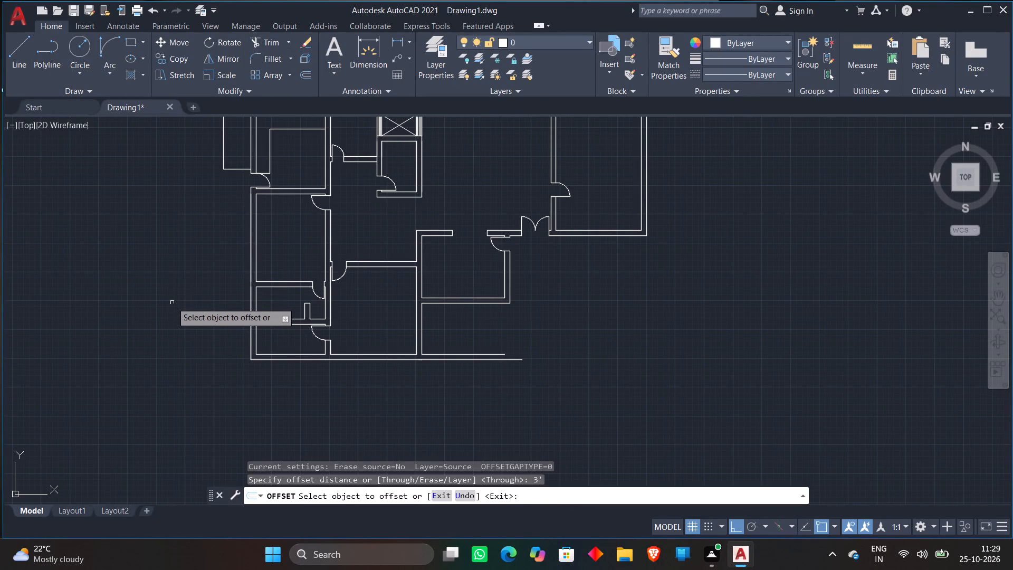
{"action": "scroll", "coordinate": [441, 346], "scroll_direction": "up", "scroll_amount": 2}
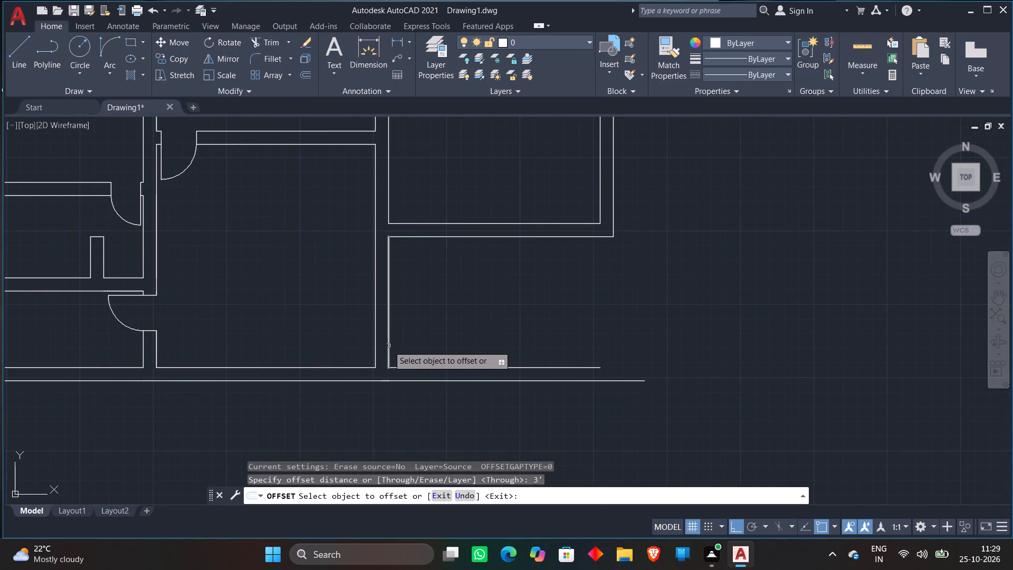
{"action": "left_click", "coordinate": [388, 346]}
{"action": "left_click", "coordinate": [548, 320]}
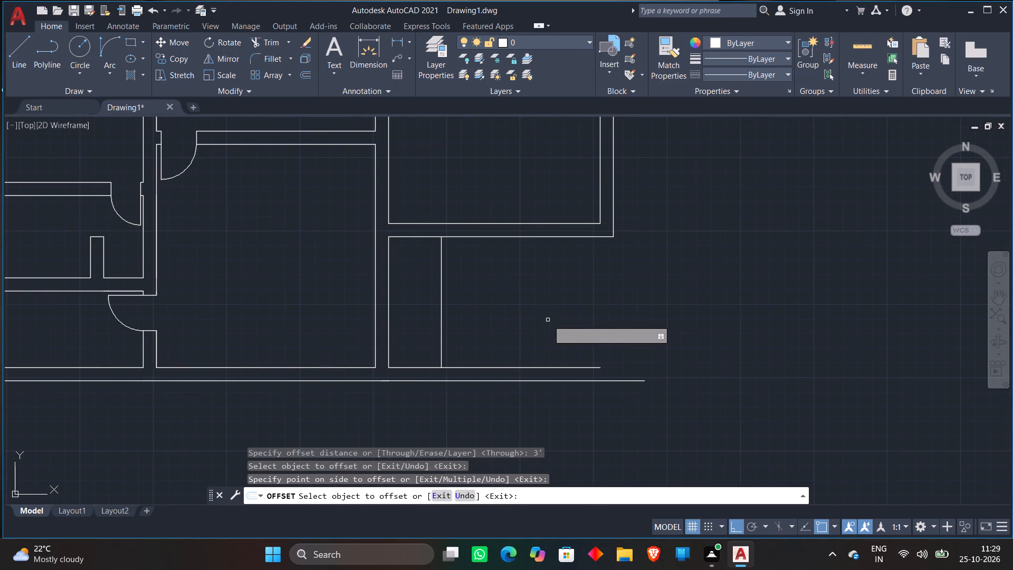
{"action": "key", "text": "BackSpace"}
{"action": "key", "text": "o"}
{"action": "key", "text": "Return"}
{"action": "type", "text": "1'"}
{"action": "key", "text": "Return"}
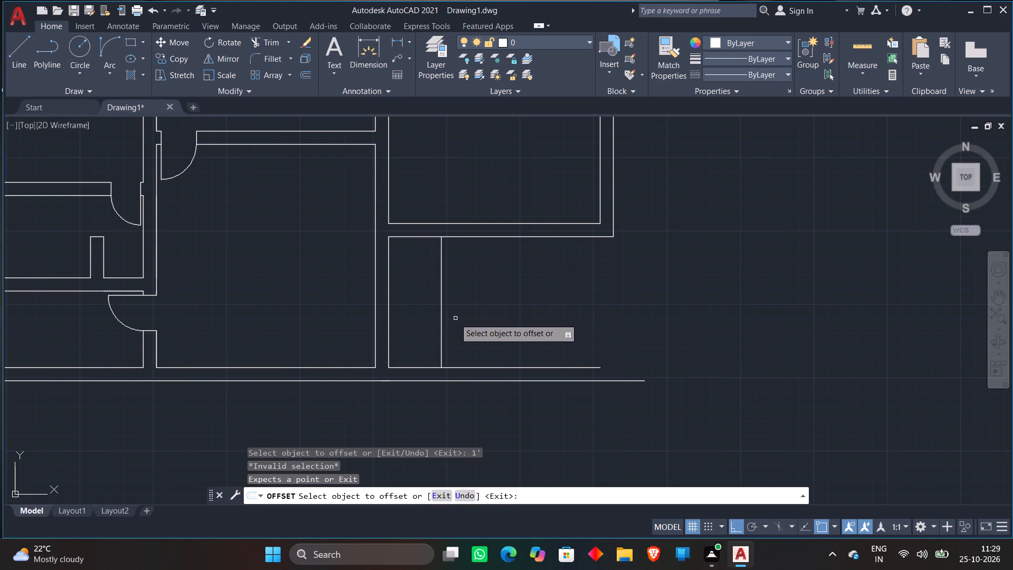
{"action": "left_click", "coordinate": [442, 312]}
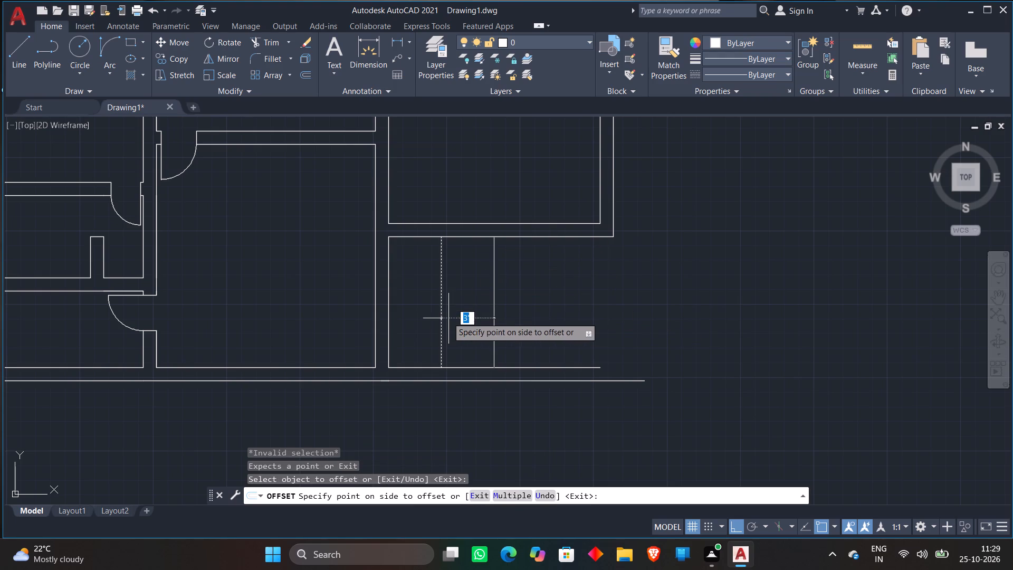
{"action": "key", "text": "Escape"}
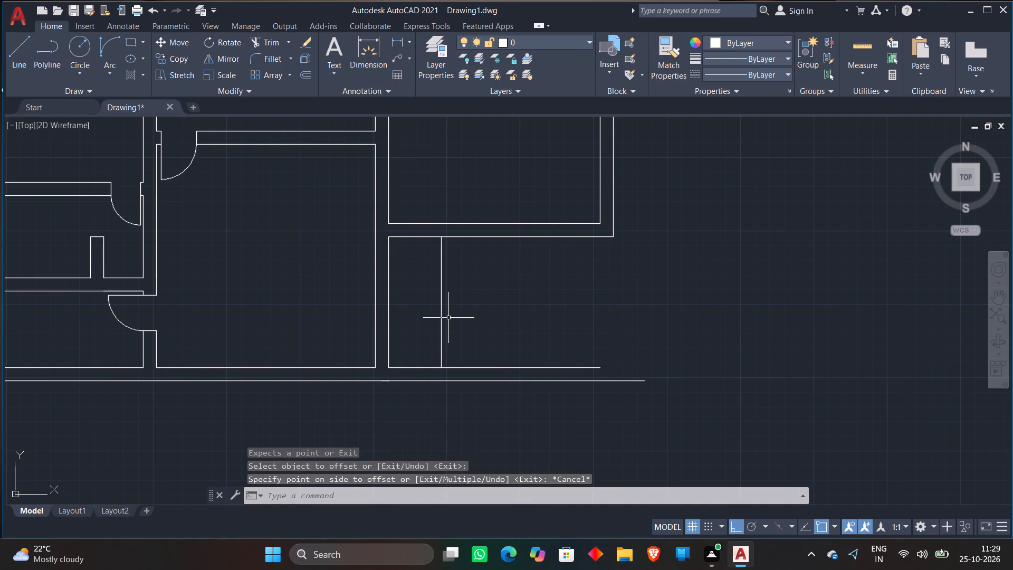
Offset the new vertical line repeatedly eastward at 1' spacing to make nine more stair tread lines.
{"action": "key", "text": "o"}
{"action": "key", "text": "Return"}
{"action": "type", "text": "1'"}
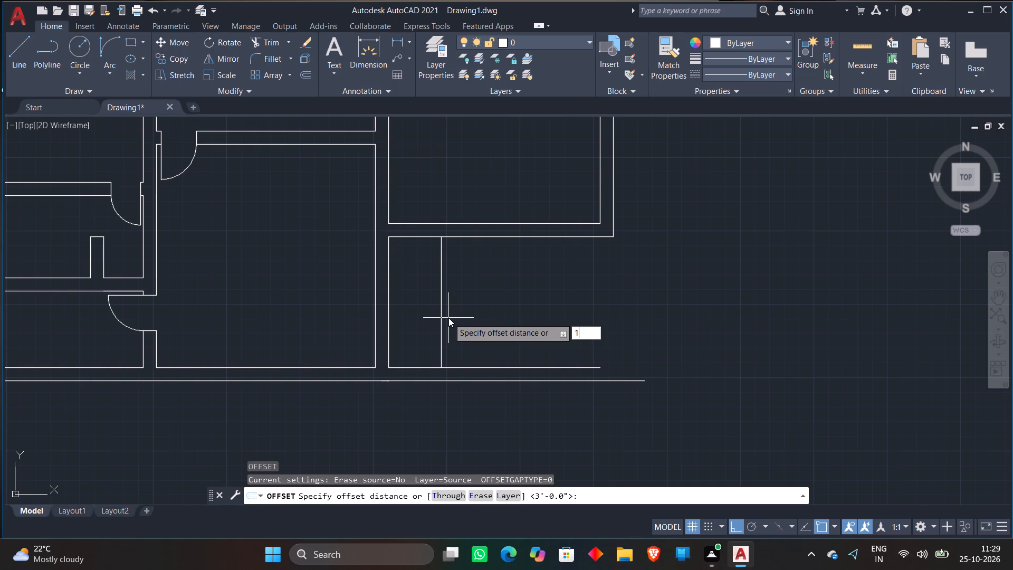
{"action": "key", "text": "Return"}
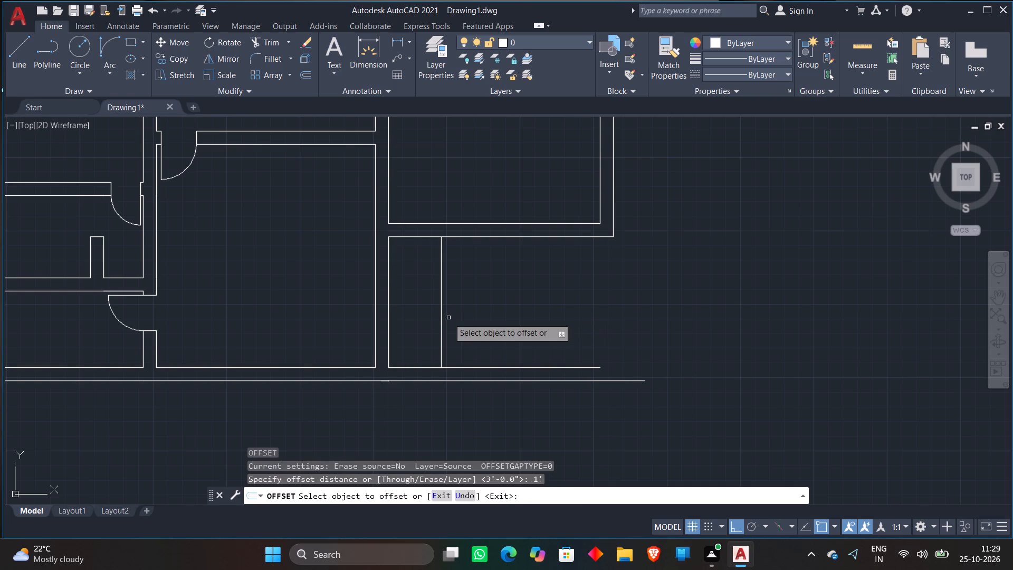
{"action": "scroll", "coordinate": [434, 309], "scroll_direction": "up", "scroll_amount": 2}
{"action": "scroll", "coordinate": [448, 297], "scroll_direction": "down", "scroll_amount": 2}
{"action": "left_click", "coordinate": [448, 298]}
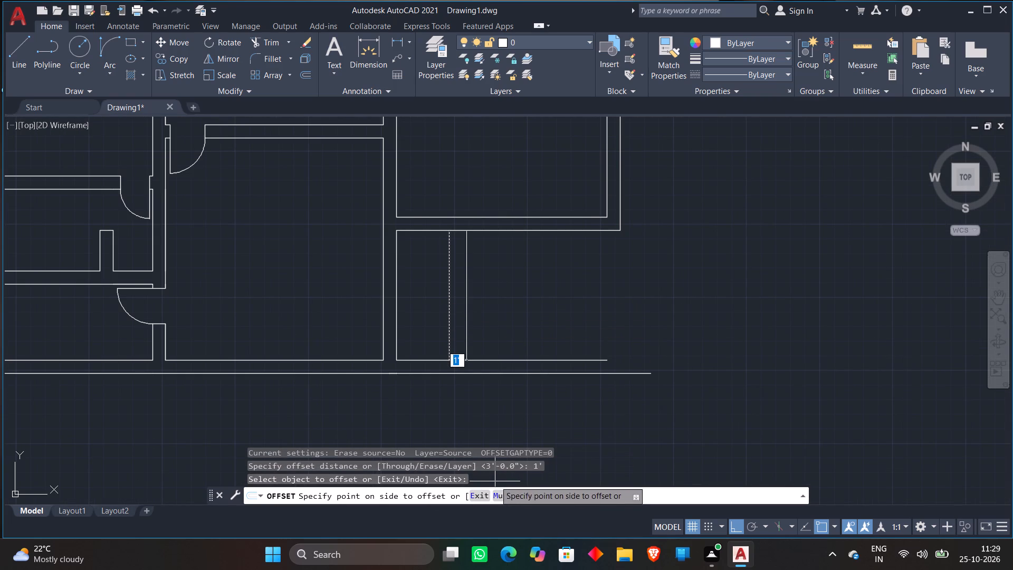
{"action": "left_click", "coordinate": [501, 496]}
{"action": "left_click", "coordinate": [584, 316]}
{"action": "left_click", "coordinate": [672, 302]}
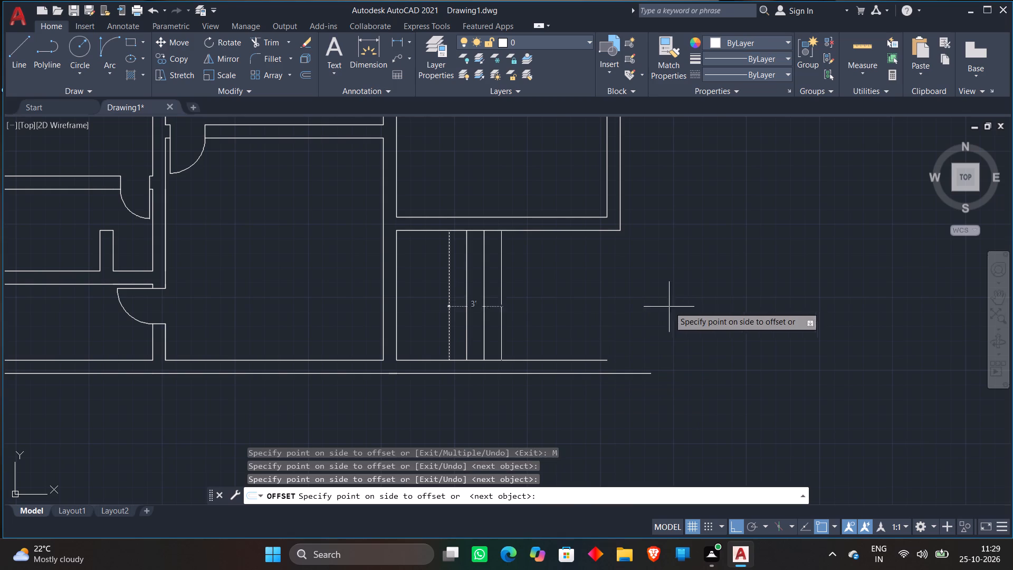
{"action": "left_click", "coordinate": [719, 280]}
{"action": "left_click", "coordinate": [719, 274]}
{"action": "double_click", "coordinate": [727, 267]}
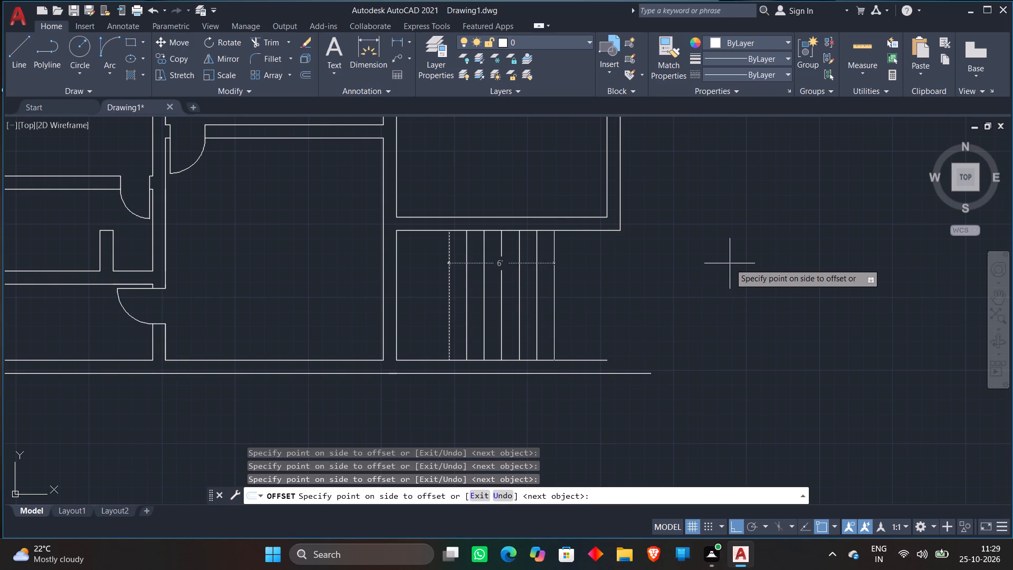
{"action": "left_click", "coordinate": [730, 263]}
{"action": "left_click", "coordinate": [753, 250]}
{"action": "double_click", "coordinate": [778, 242]}
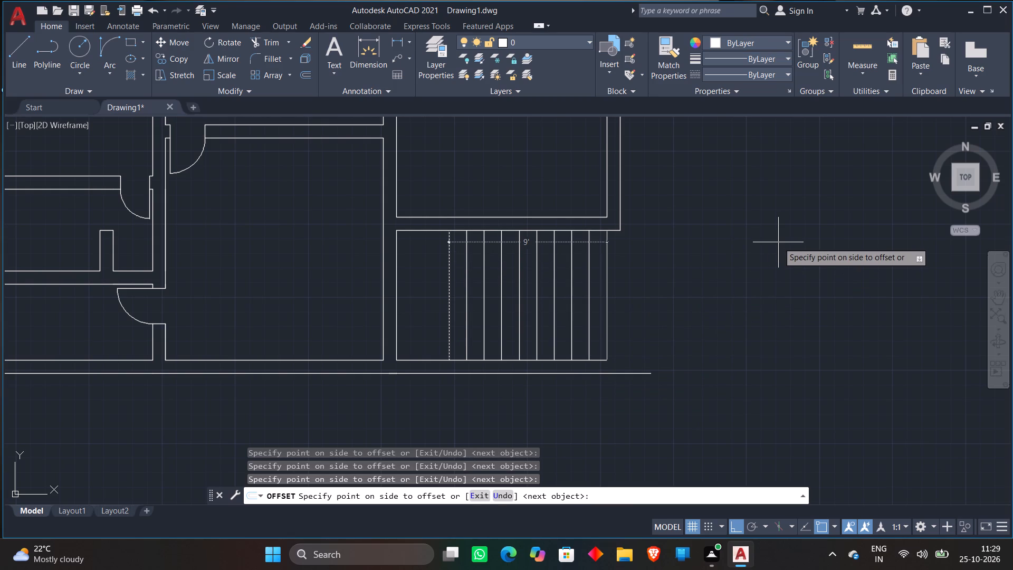
{"action": "left_click", "coordinate": [800, 239]}
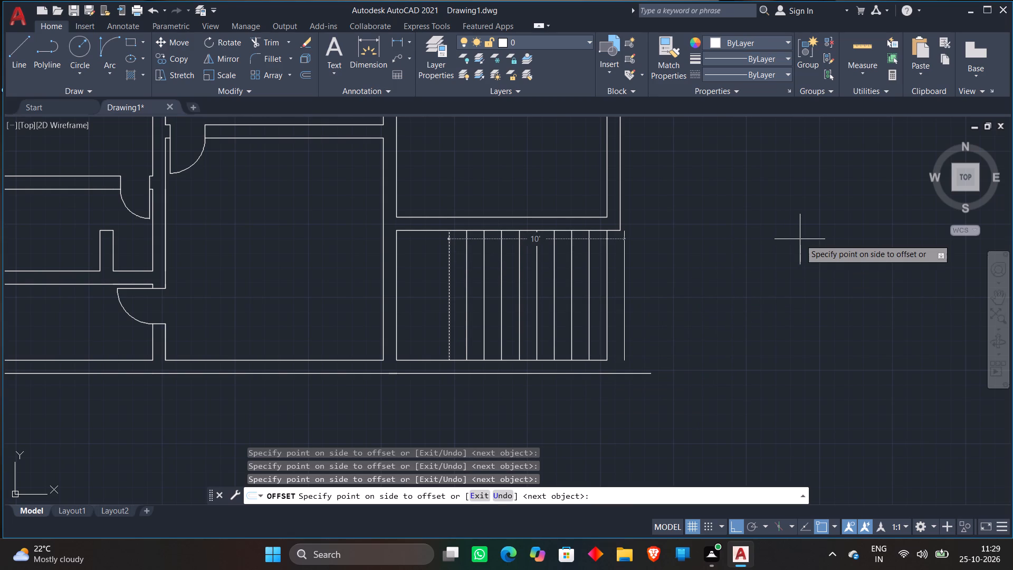
{"action": "key", "text": "space"}
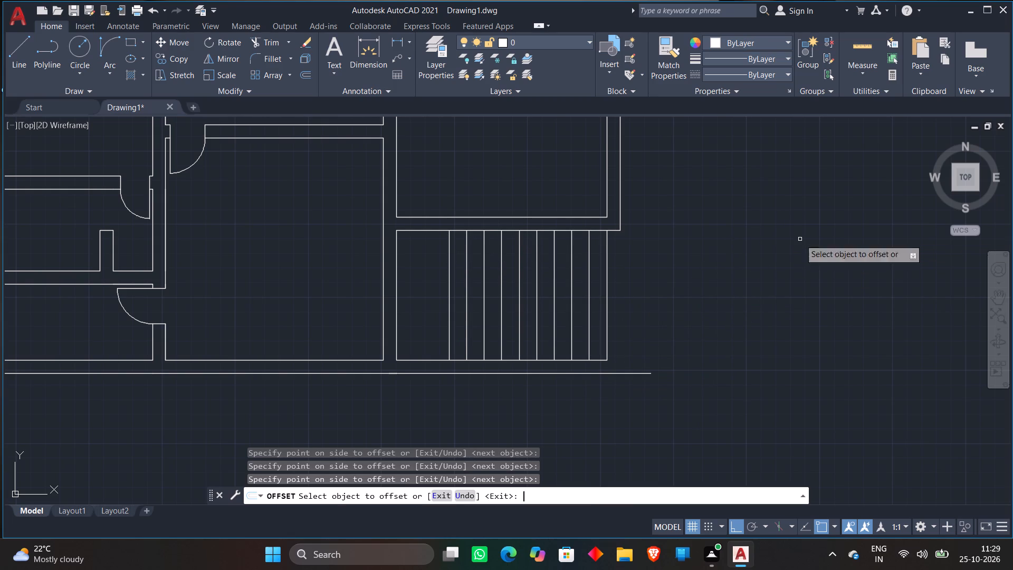
{"action": "key", "text": "Escape"}
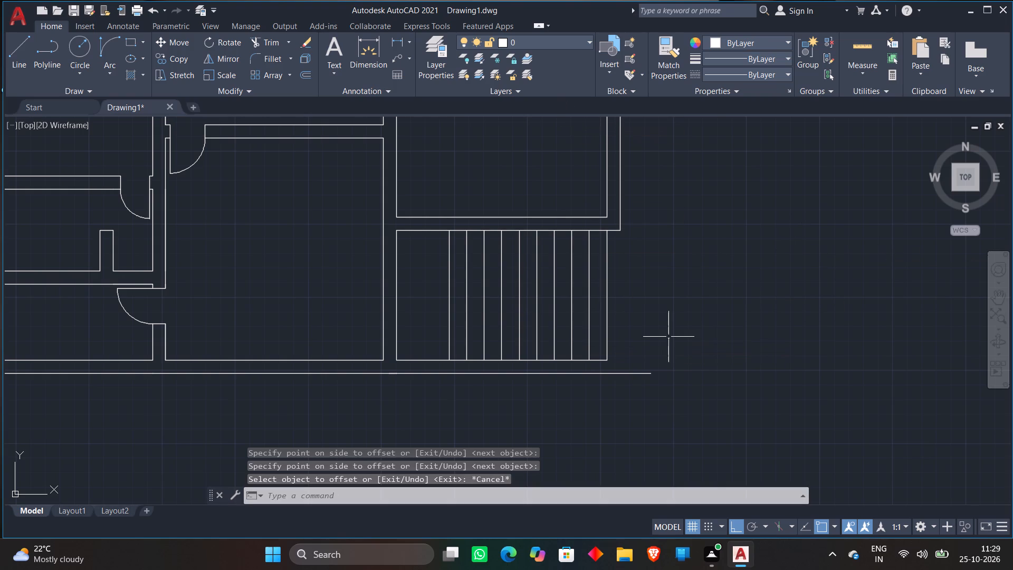
Extend the northern room's outer east face down to the south wall's outer line, and the inner south line east to meet it.
{"action": "type", "text": "ex"}
{"action": "key", "text": "space"}
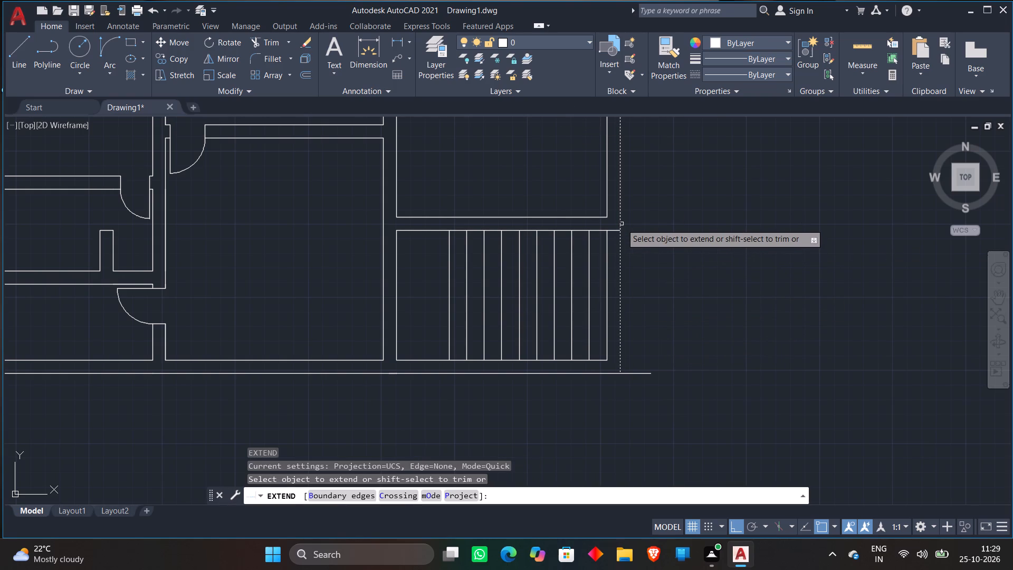
{"action": "left_click", "coordinate": [622, 224]}
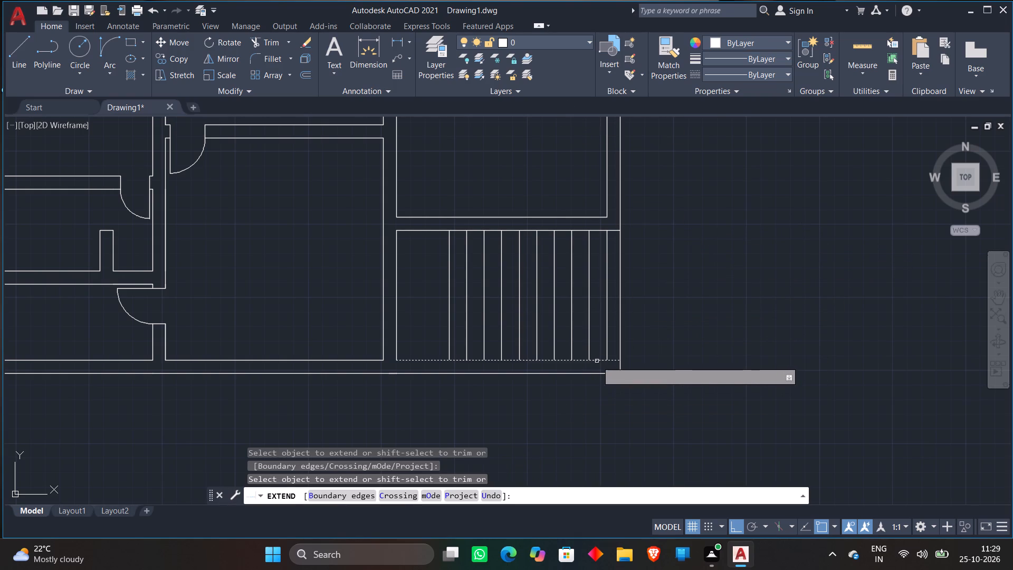
{"action": "left_click", "coordinate": [597, 361]}
{"action": "key", "text": "Escape"}
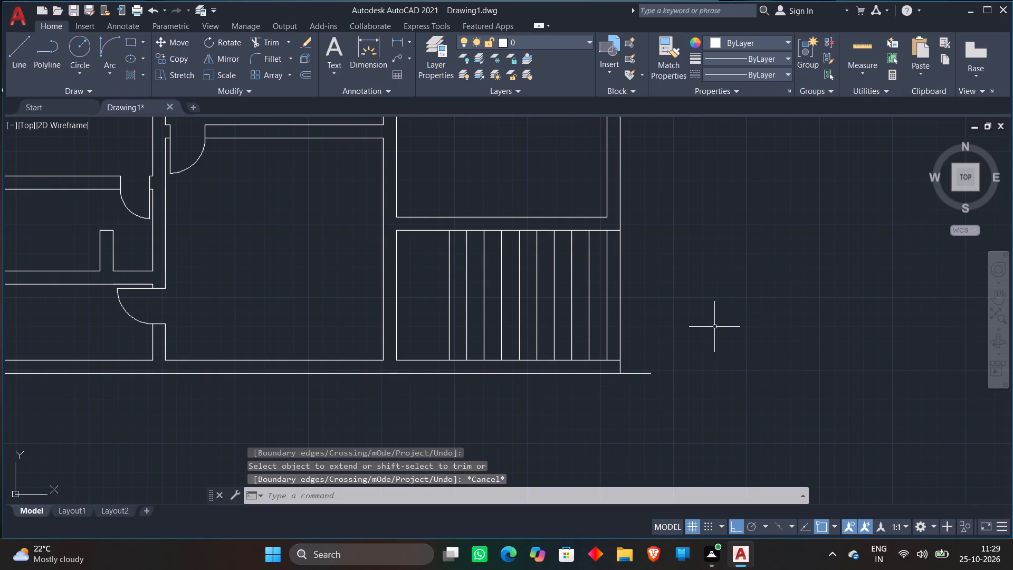
Trim the extended outer face alongside the stair treads and the outer south line's overhang beyond the southeast corner.
{"action": "type", "text": "tr"}
{"action": "key", "text": "space"}
{"action": "left_click", "coordinate": [611, 326]}
{"action": "left_click", "coordinate": [635, 318]}
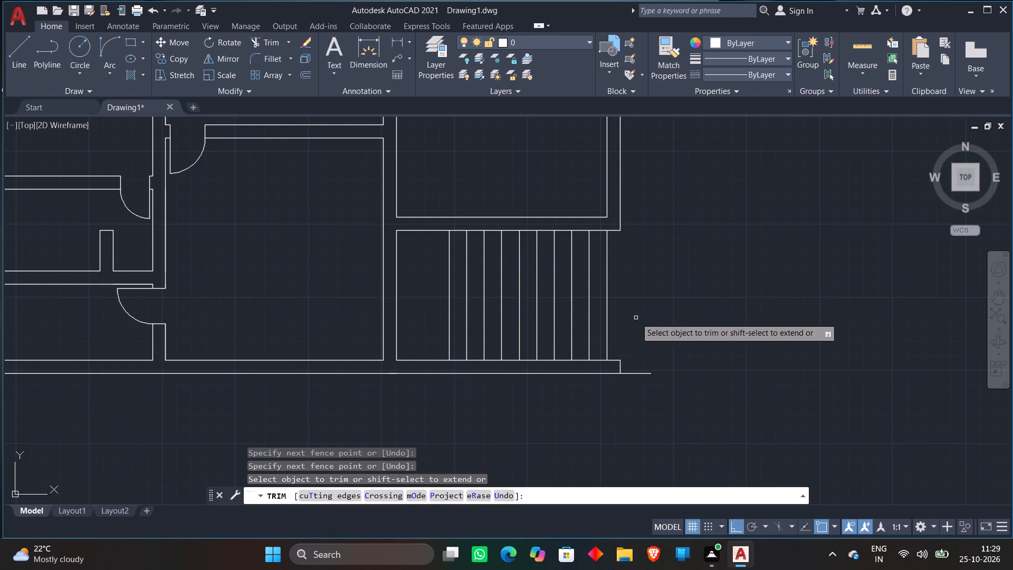
{"action": "left_click", "coordinate": [636, 359]}
{"action": "left_click", "coordinate": [635, 411]}
{"action": "key", "text": "Escape"}
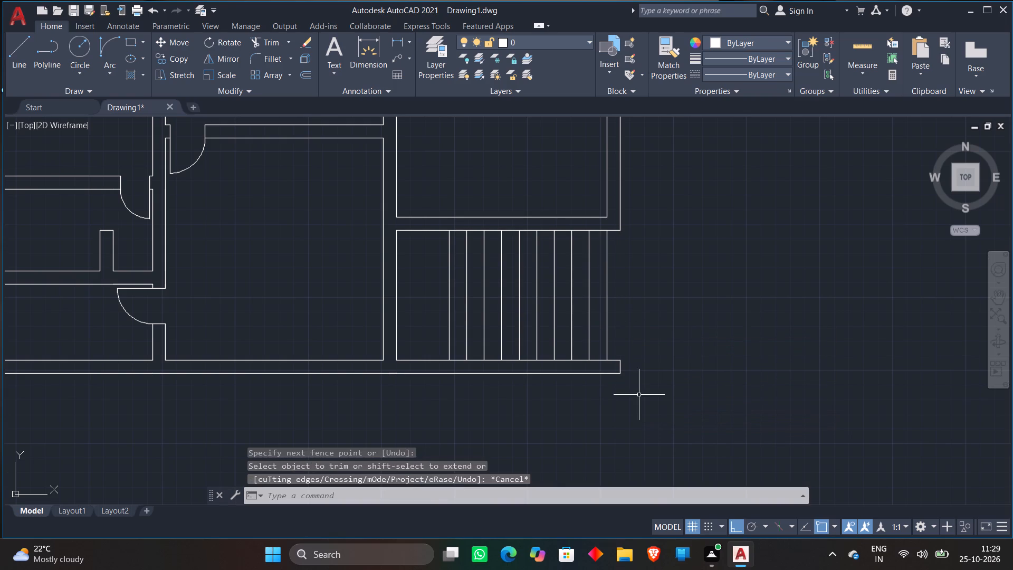
Draw a horizontal line across the middle of the stair treads, from the first tread's midpoint to the last tread's.
{"action": "left_click", "coordinate": [27, 51]}
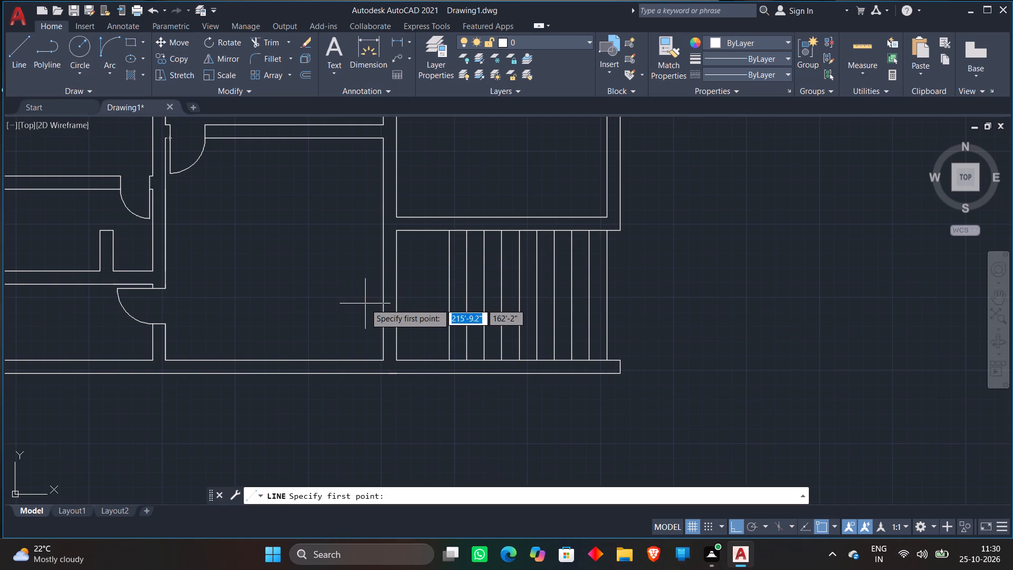
{"action": "left_click", "coordinate": [448, 297]}
{"action": "left_click", "coordinate": [604, 293]}
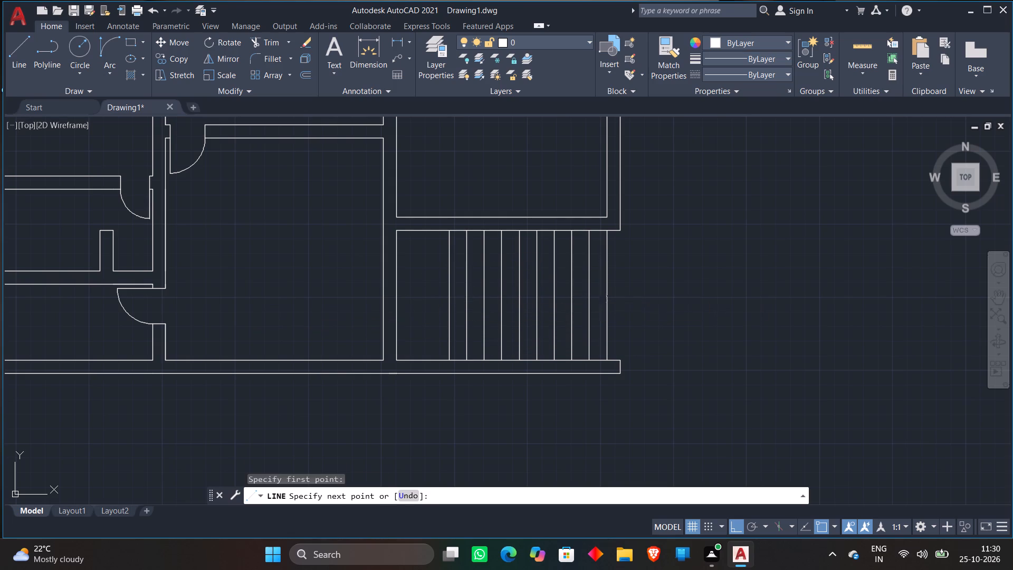
{"action": "key", "text": "space"}
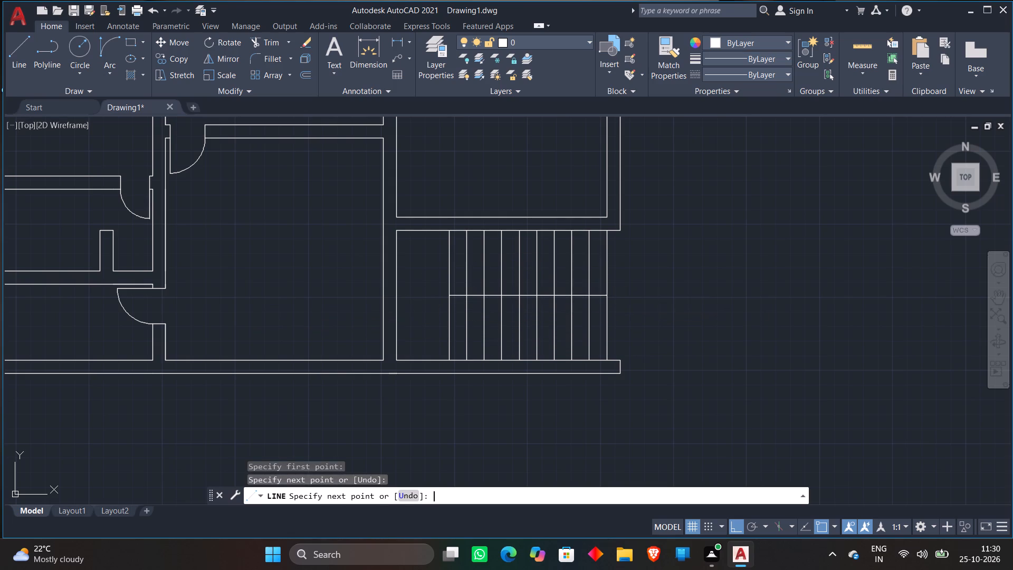
Draw a boundary line from the plan's southwest outer corner 5' south, and continue it about 68'-7" east.
{"action": "scroll", "coordinate": [687, 283], "scroll_direction": "down", "scroll_amount": 2}
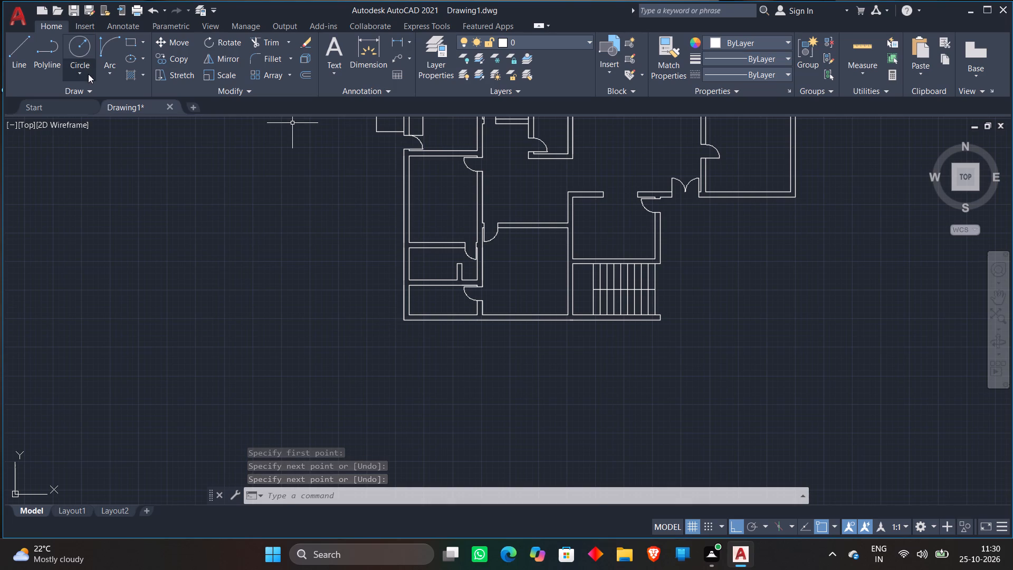
{"action": "left_click", "coordinate": [24, 55]}
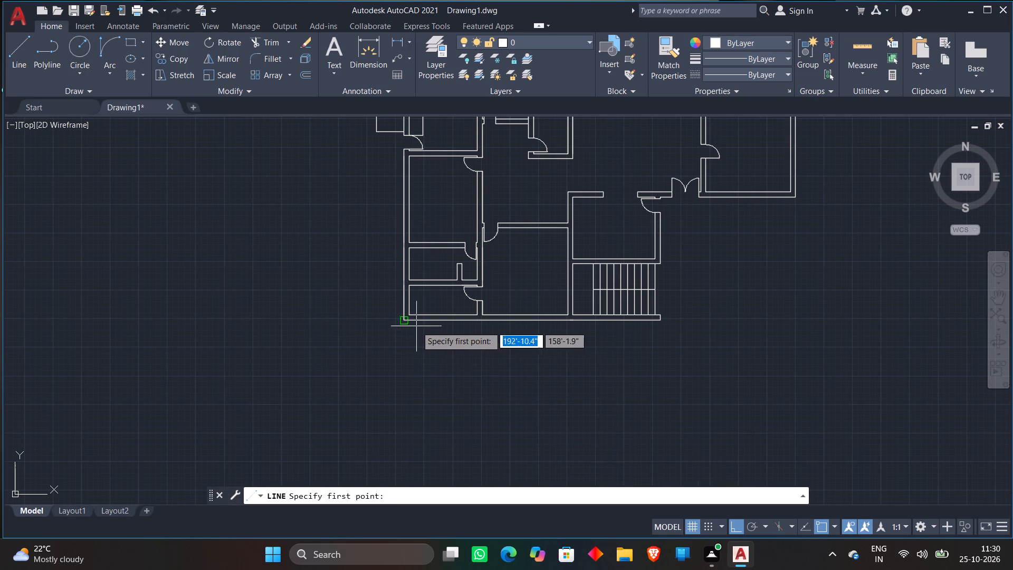
{"action": "scroll", "coordinate": [416, 324], "scroll_direction": "up", "scroll_amount": 3}
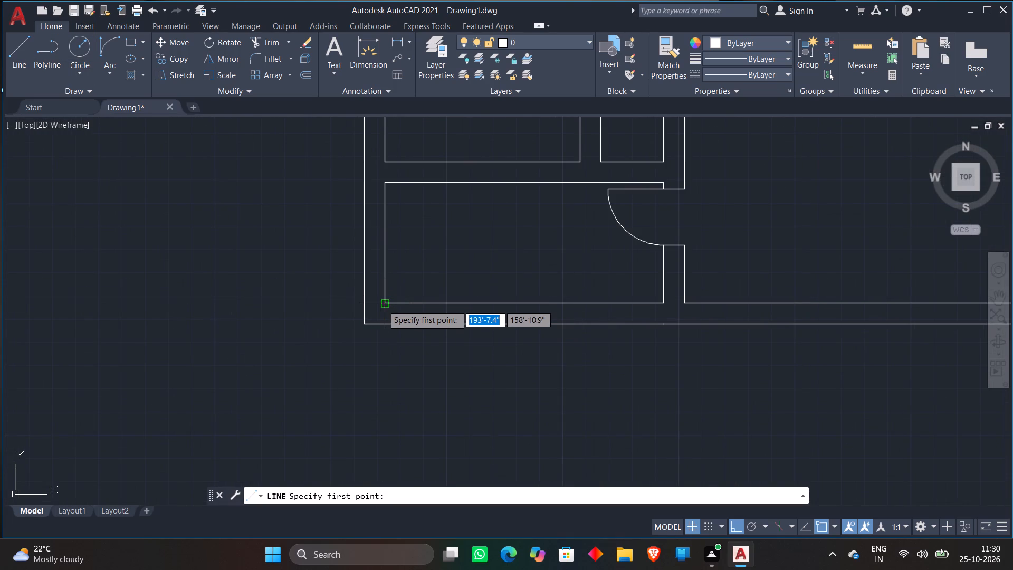
{"action": "left_click", "coordinate": [363, 323]}
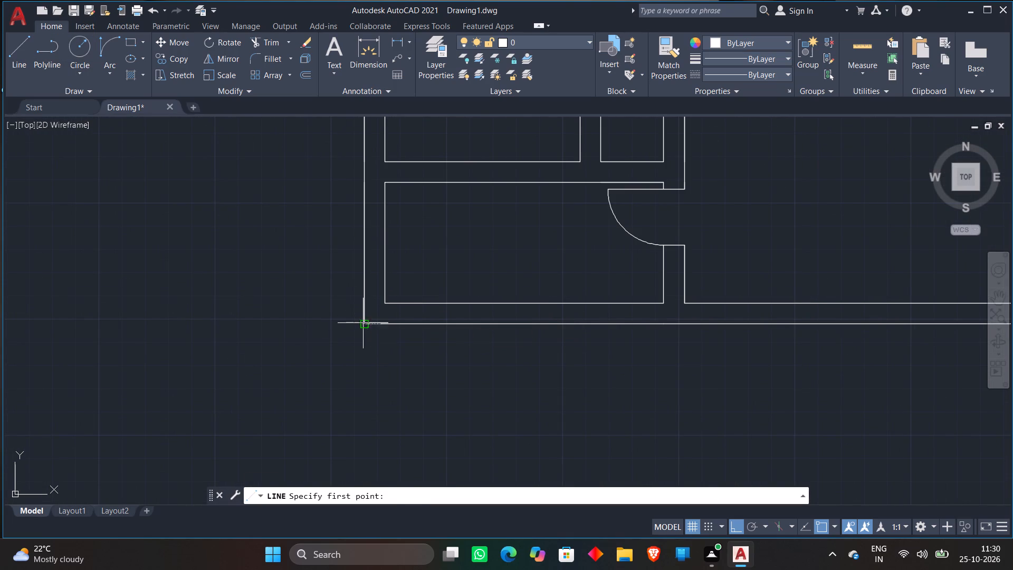
{"action": "scroll", "coordinate": [355, 360], "scroll_direction": "down", "scroll_amount": 3}
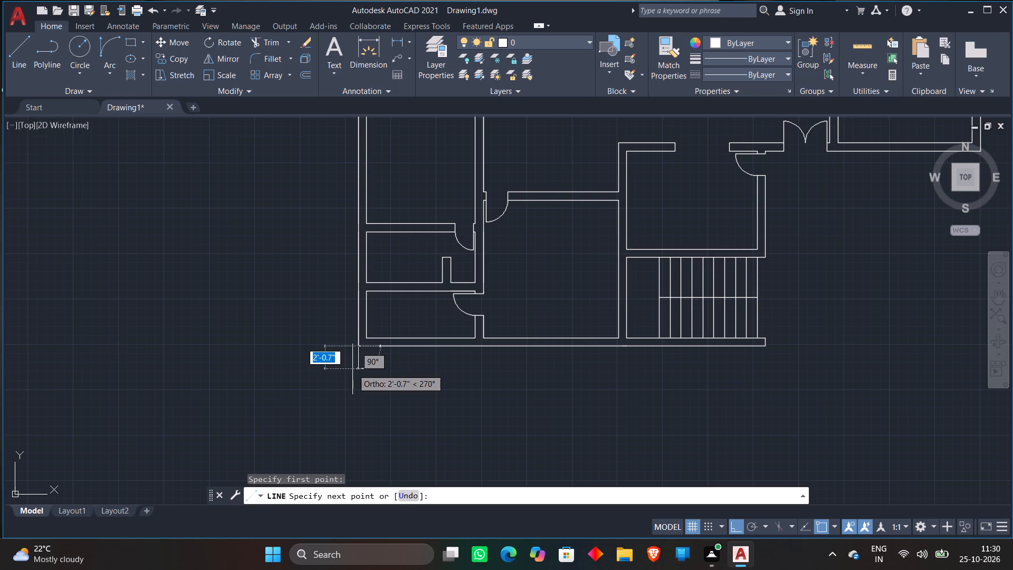
{"action": "type", "text": "5'"}
{"action": "key", "text": "Return"}
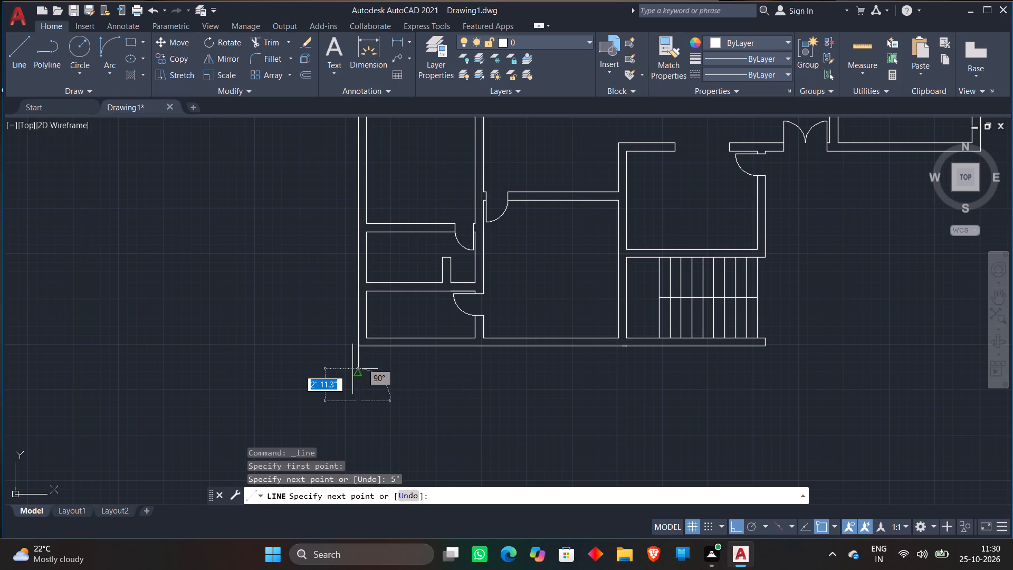
{"action": "scroll", "coordinate": [352, 369], "scroll_direction": "down", "scroll_amount": 2}
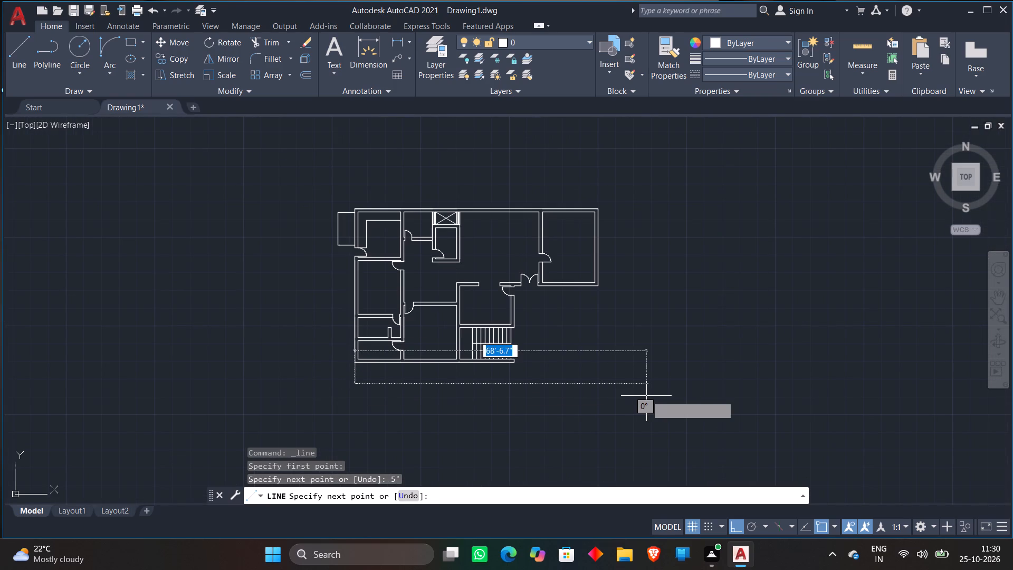
{"action": "left_click", "coordinate": [646, 396]}
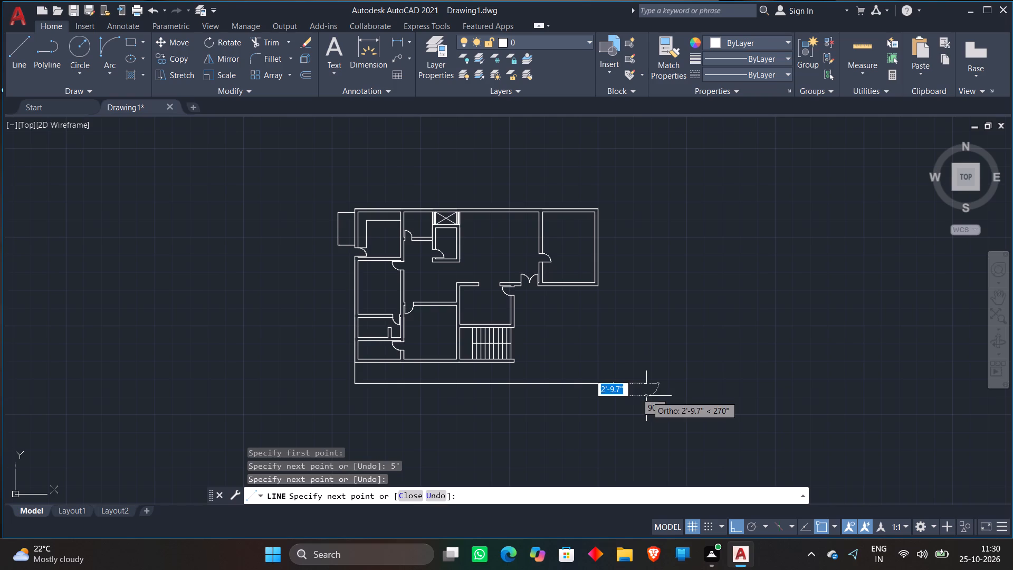
{"action": "key", "text": "space"}
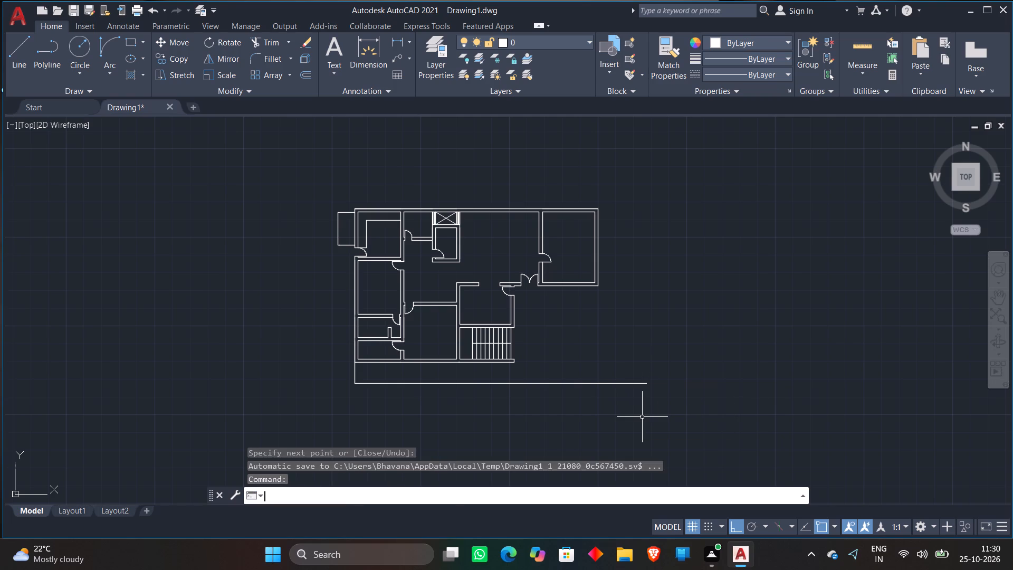
Offset the long south boundary line 9" to the south.
{"action": "type", "text": "o"}
{"action": "key", "text": "Return"}
{"action": "type", "text": "9\""}
{"action": "key", "text": "Return"}
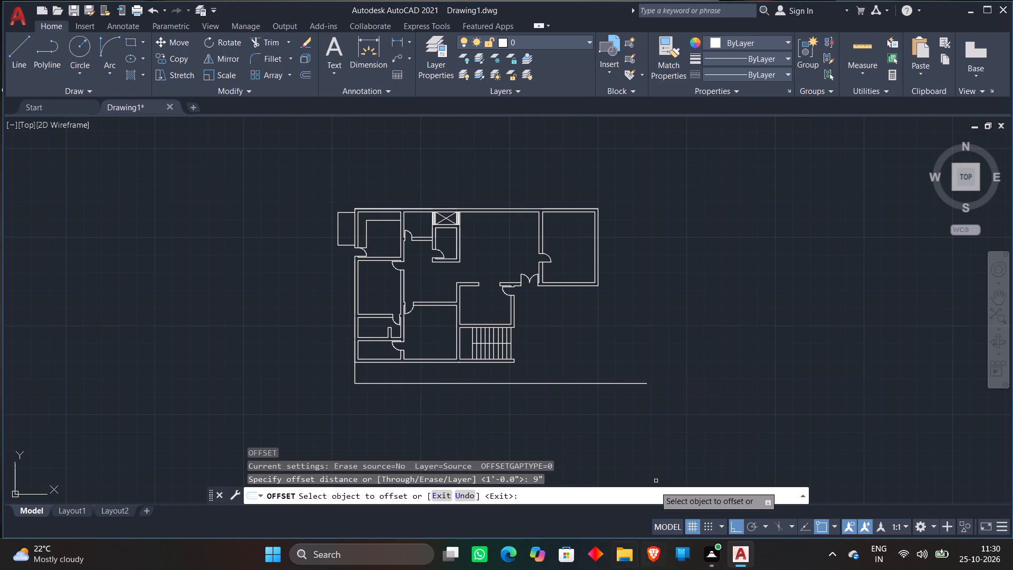
{"action": "scroll", "coordinate": [427, 384], "scroll_direction": "up", "scroll_amount": 2}
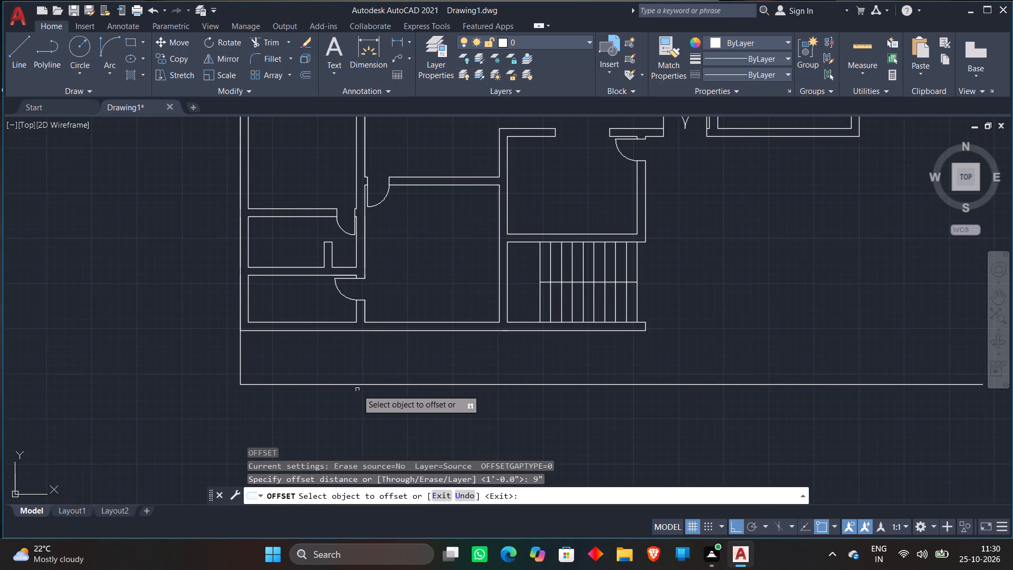
{"action": "left_click", "coordinate": [358, 385]}
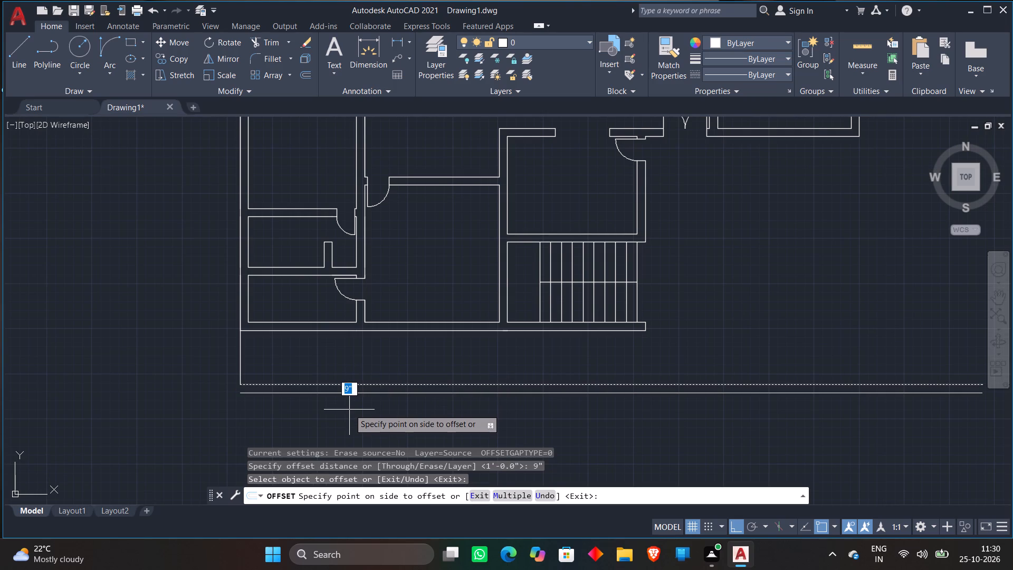
{"action": "left_click", "coordinate": [349, 414]}
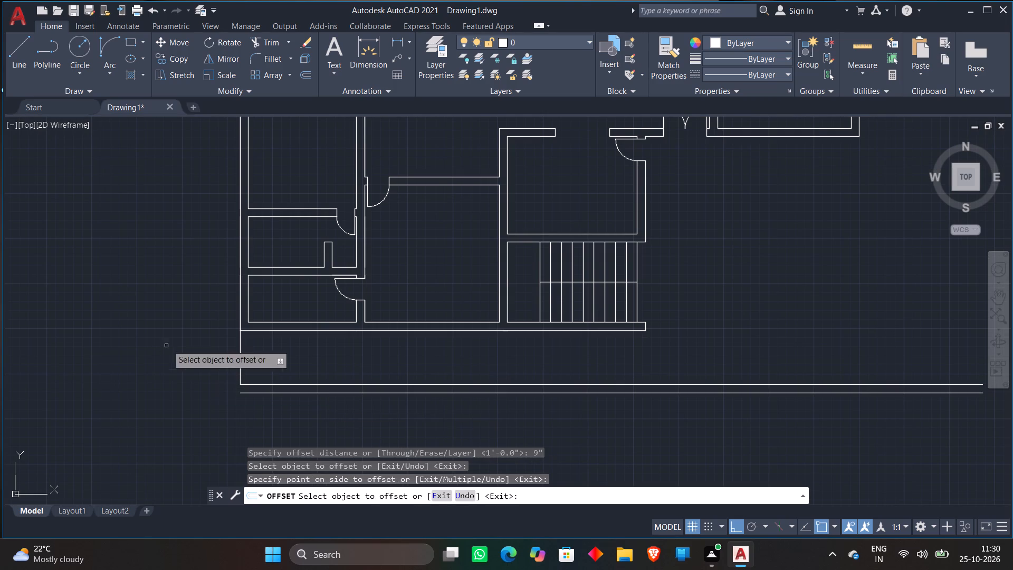
Extend the short vertical boundary line at the southwest down to the outer offset line.
{"action": "left_click", "coordinate": [285, 42]}
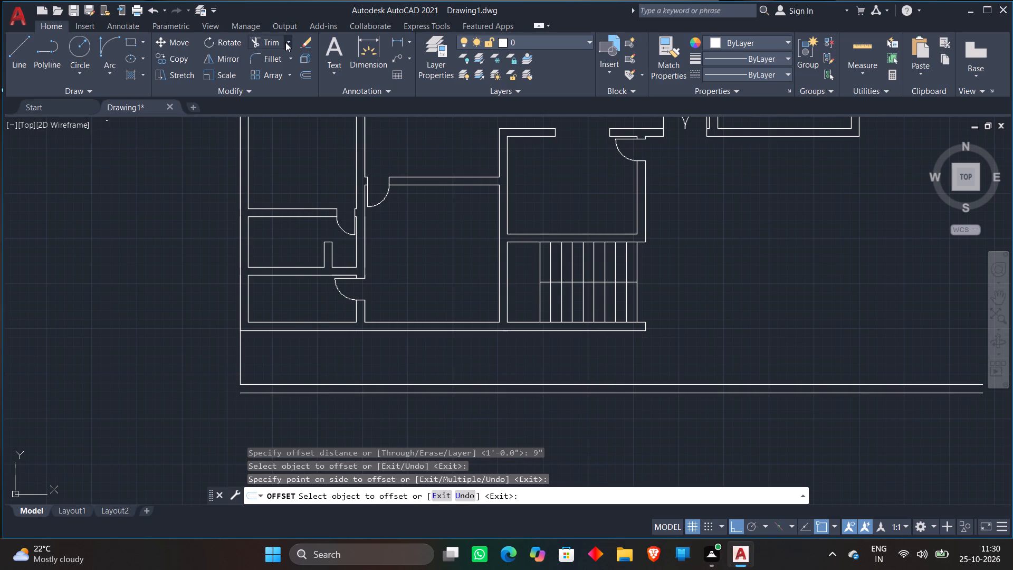
{"action": "left_click", "coordinate": [278, 92]}
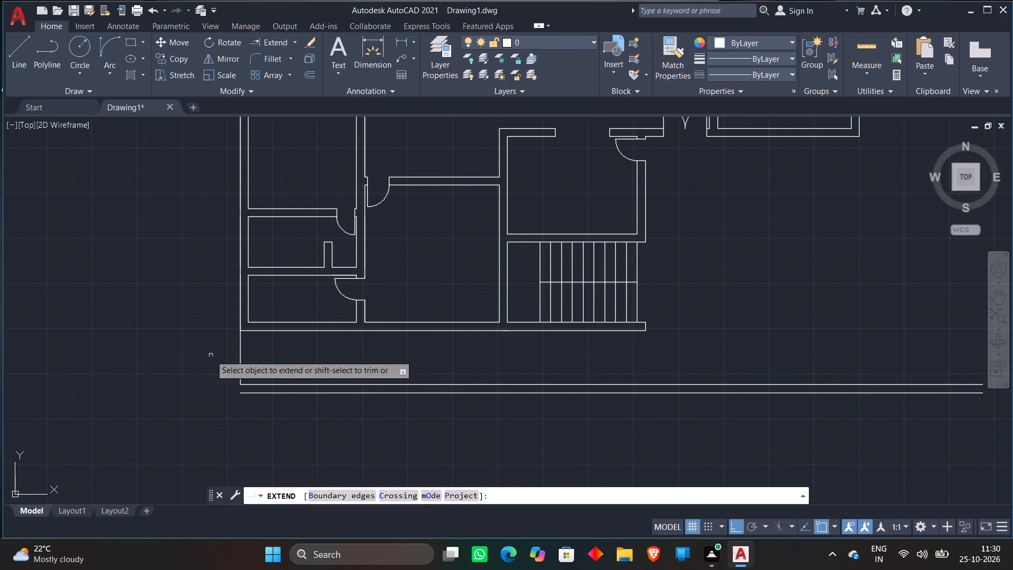
{"action": "left_click", "coordinate": [242, 374]}
{"action": "left_click", "coordinate": [203, 385]}
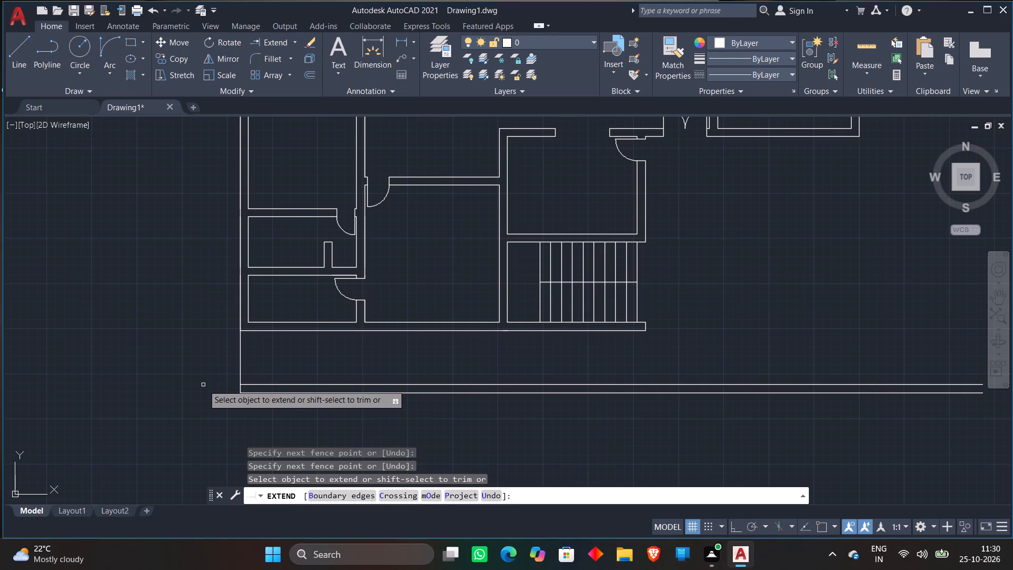
Draw a horizontal line west from the plan's northwest outer corner, reaching past the small projecting rectangle.
{"action": "scroll", "coordinate": [207, 382], "scroll_direction": "down", "scroll_amount": 2}
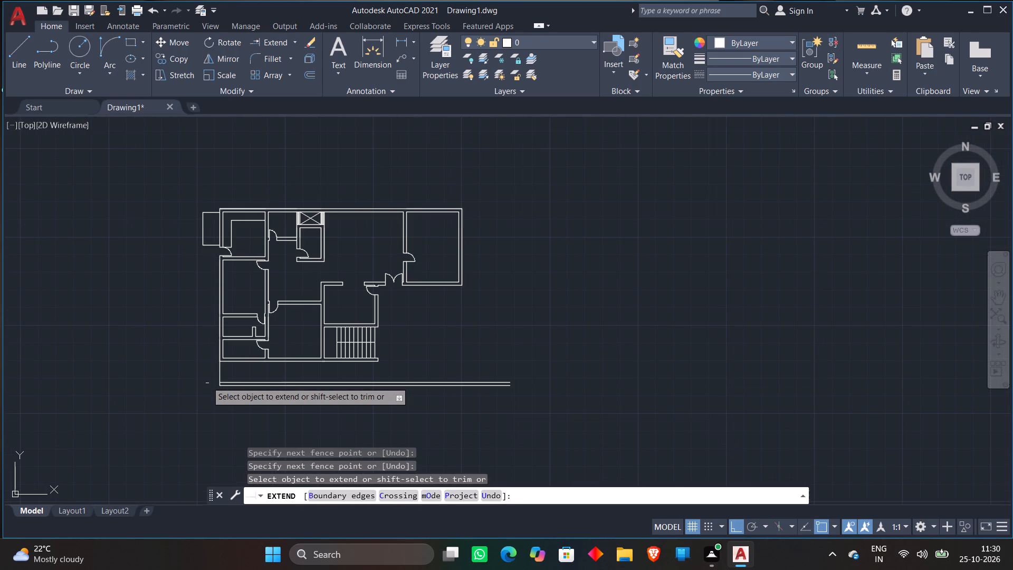
{"action": "scroll", "coordinate": [214, 228], "scroll_direction": "up", "scroll_amount": 3}
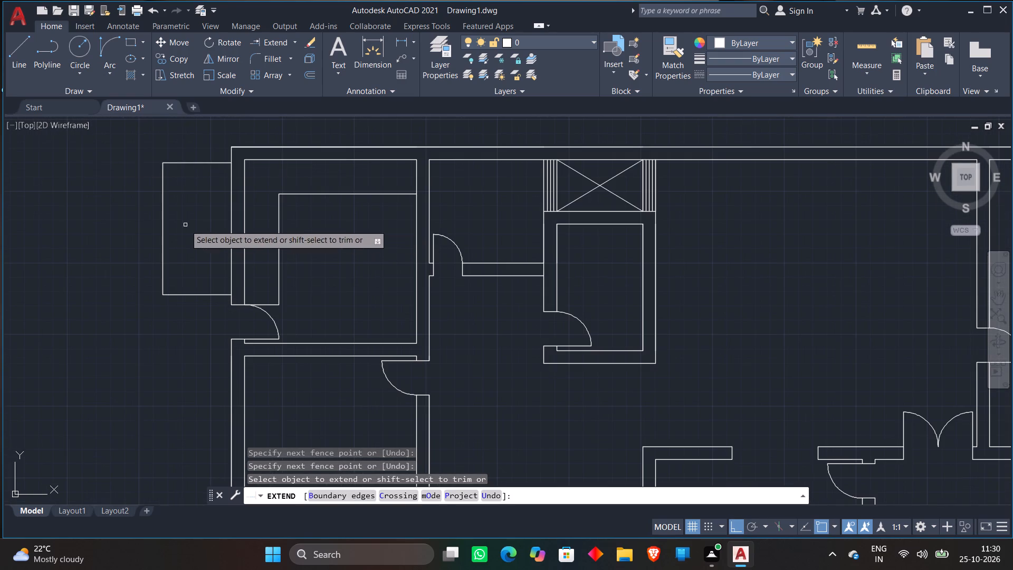
{"action": "left_click", "coordinate": [23, 47]}
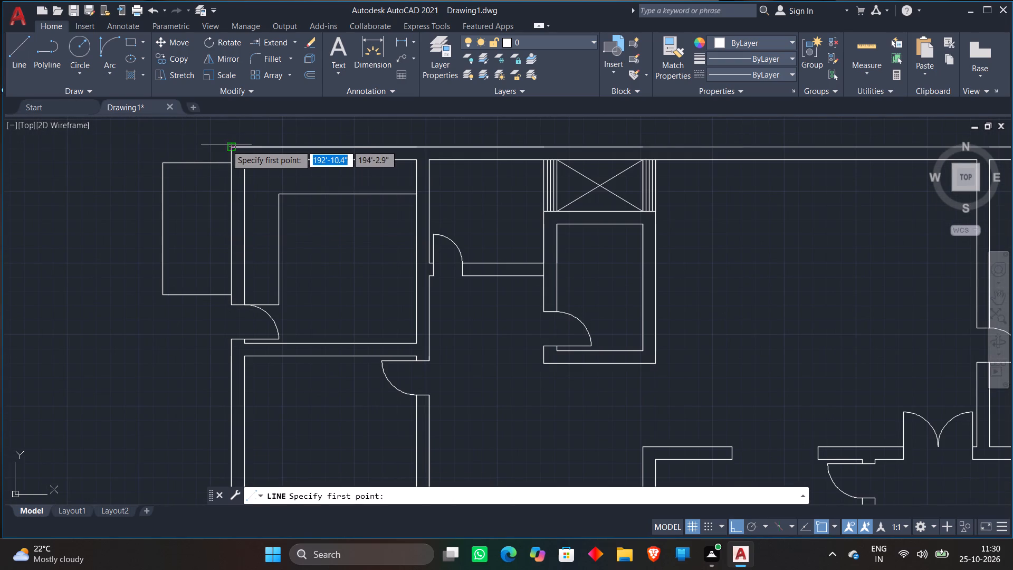
{"action": "left_click", "coordinate": [226, 145]}
{"action": "left_click", "coordinate": [40, 139]}
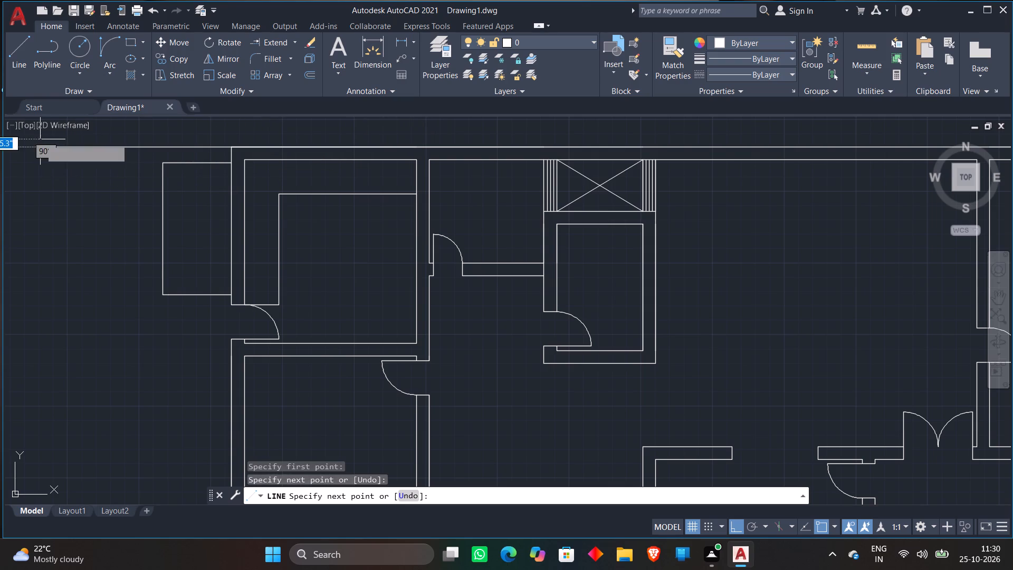
{"action": "scroll", "coordinate": [56, 242], "scroll_direction": "down", "scroll_amount": 3}
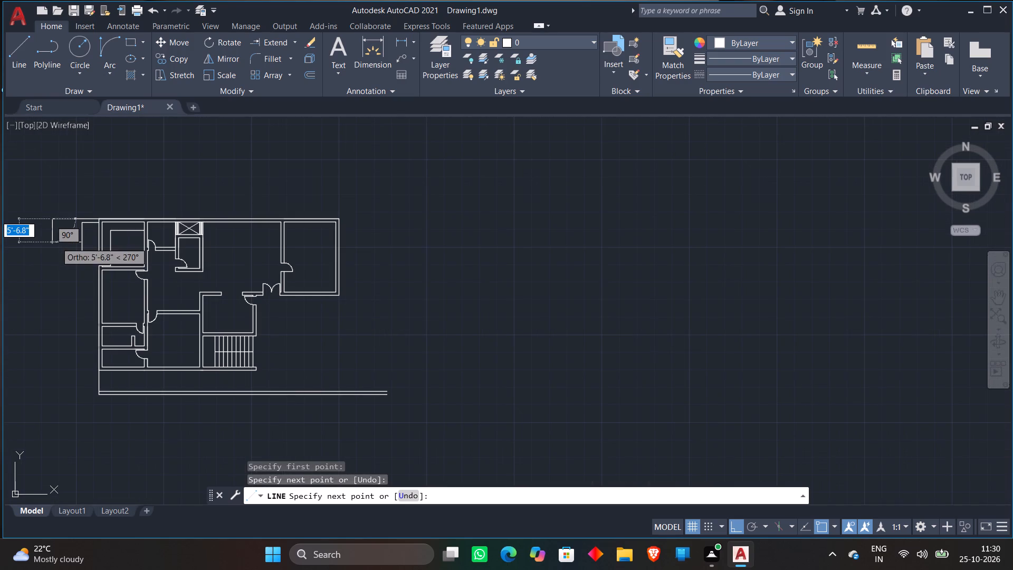
{"action": "left_click", "coordinate": [23, 45]}
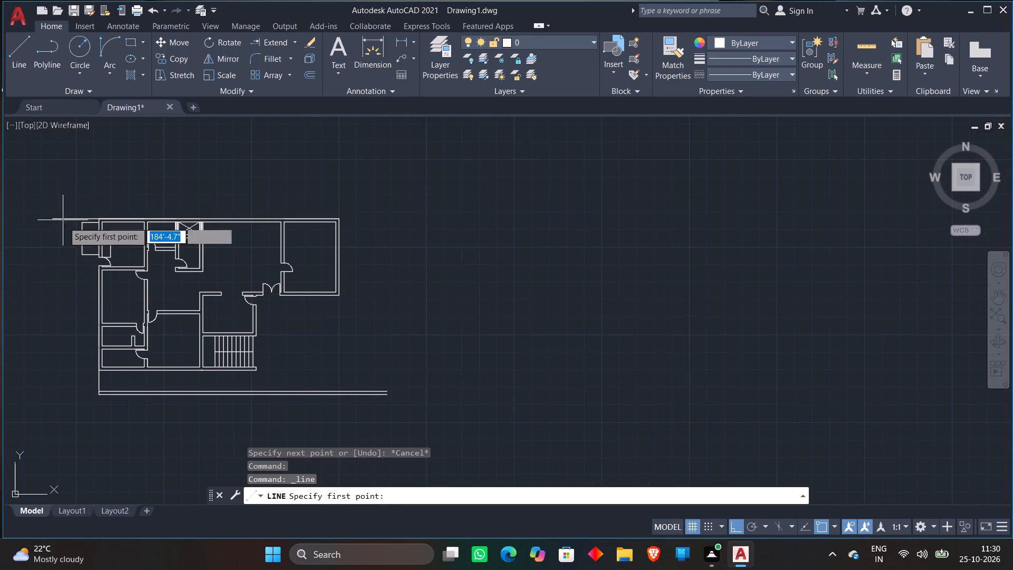
{"action": "left_click", "coordinate": [15, 43]}
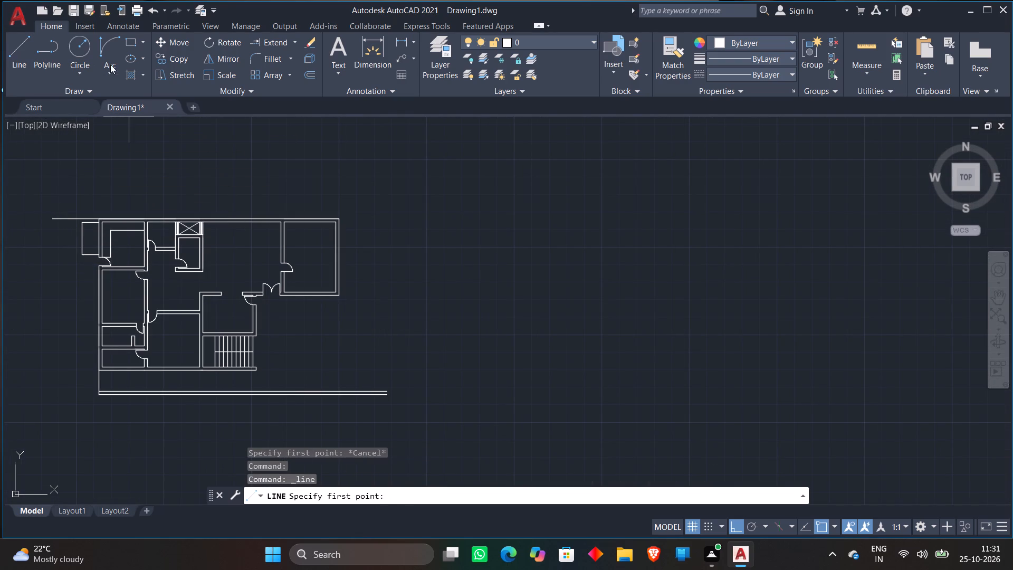
Offset the west edge of the small northwest projecting rectangle 9" to the west.
{"action": "left_click", "coordinate": [312, 74]}
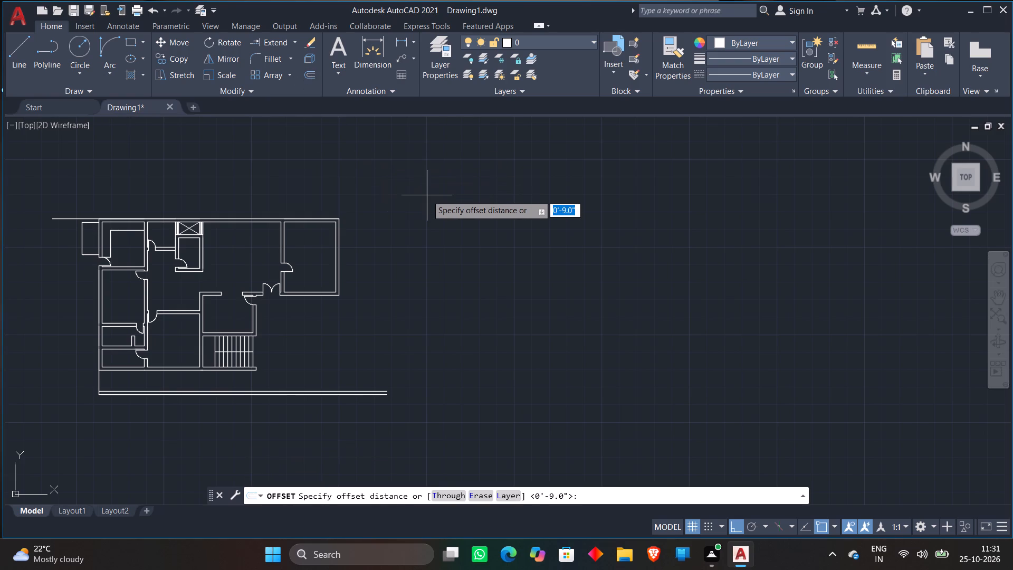
{"action": "key", "text": "Return"}
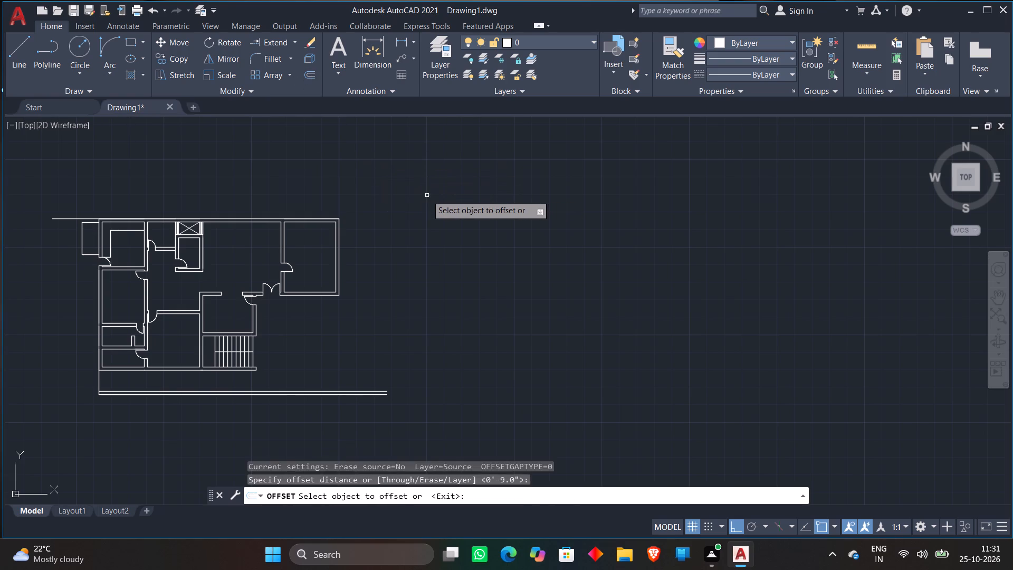
{"action": "middle_click_drag", "start_coordinate": [47, 291], "coordinate": [299, 274]}
{"action": "scroll", "coordinate": [321, 218], "scroll_direction": "up", "scroll_amount": 1}
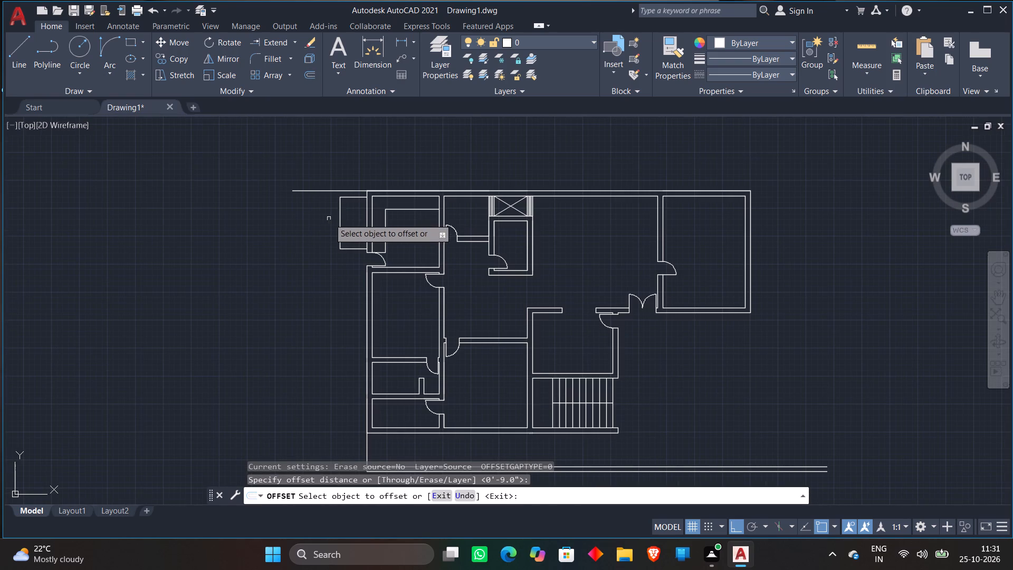
{"action": "left_click", "coordinate": [339, 220]}
{"action": "left_click", "coordinate": [284, 232]}
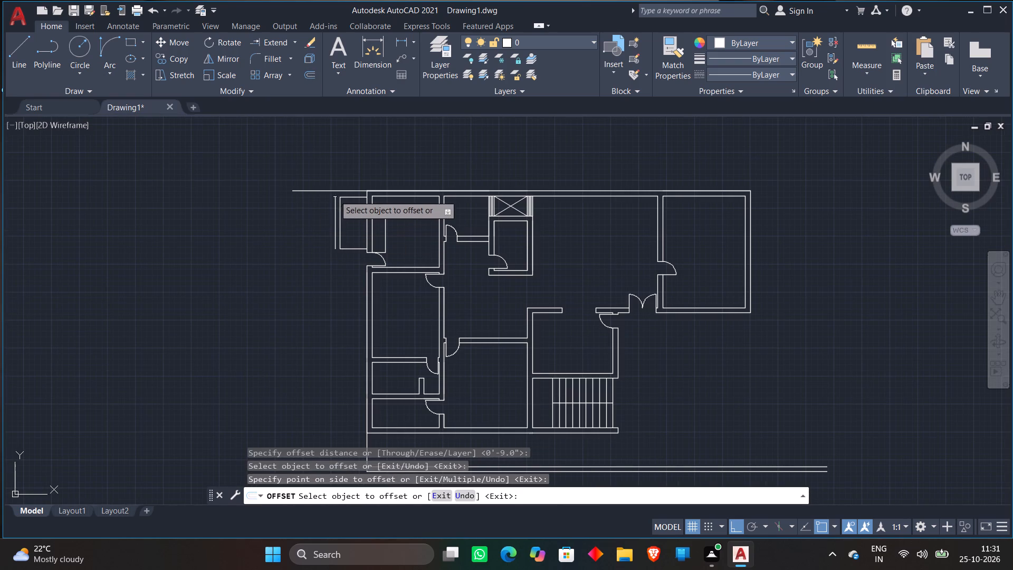
Extend the offset line beside the northwest projection up to the new horizontal north line.
{"action": "scroll", "coordinate": [308, 201], "scroll_direction": "up", "scroll_amount": 1}
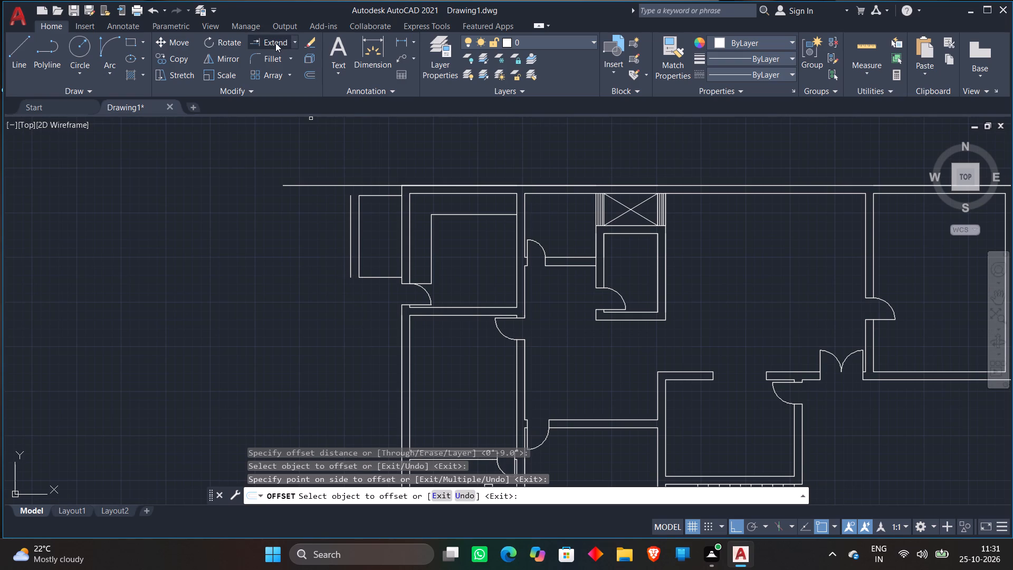
{"action": "left_click", "coordinate": [275, 42]}
{"action": "left_click", "coordinate": [350, 205]}
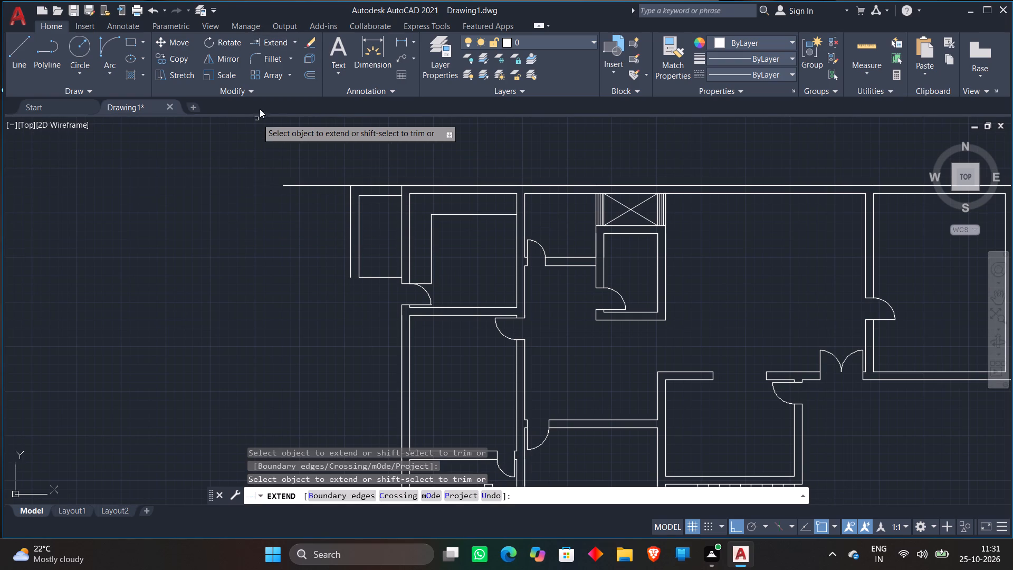
Trim the north line's overhang west of the projection's outer offset line.
{"action": "left_click", "coordinate": [297, 41]}
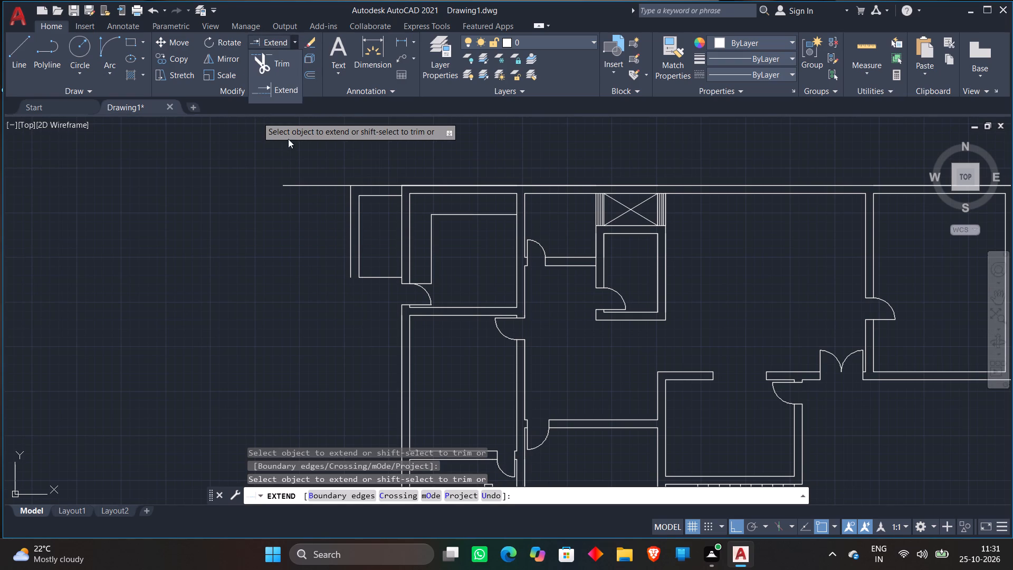
{"action": "left_click", "coordinate": [277, 67]}
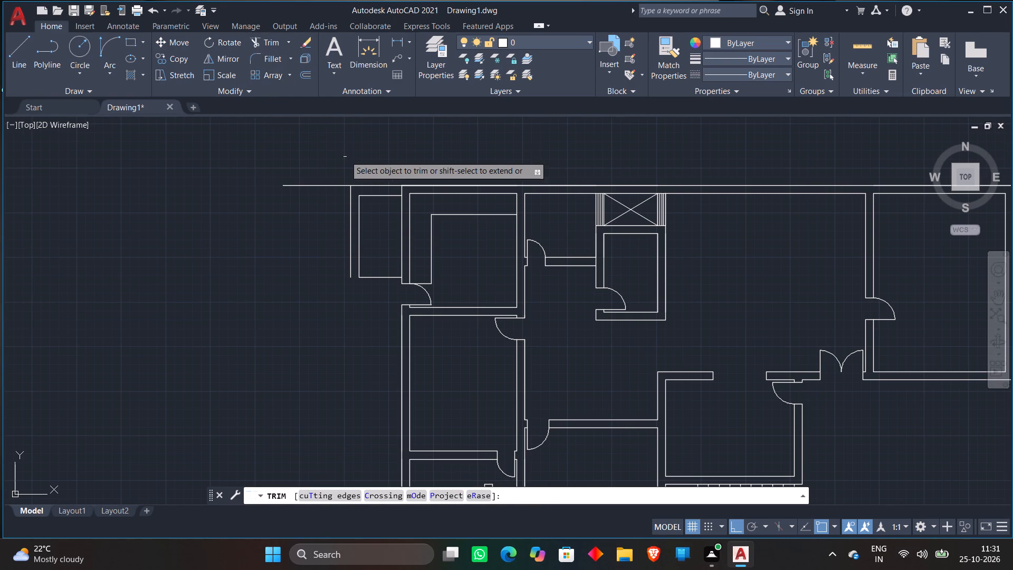
{"action": "scroll", "coordinate": [339, 154], "scroll_direction": "up", "scroll_amount": 2}
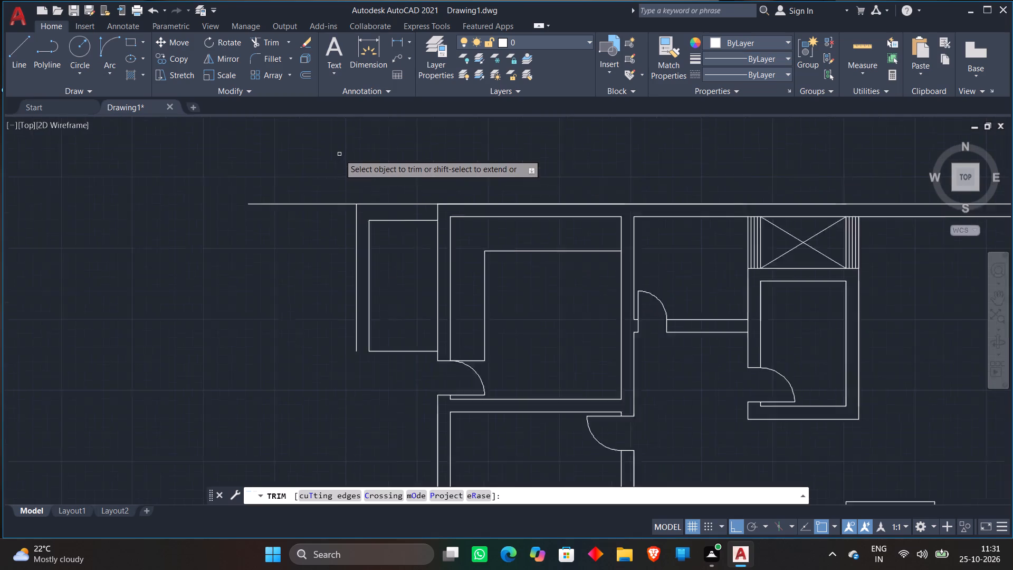
{"action": "left_click", "coordinate": [317, 184]}
{"action": "left_click", "coordinate": [259, 284]}
Draw a horizontal line west from the southwest corner of the outer south boundary line, reaching past the northwest projection.
{"action": "scroll", "coordinate": [275, 163], "scroll_direction": "down", "scroll_amount": 3}
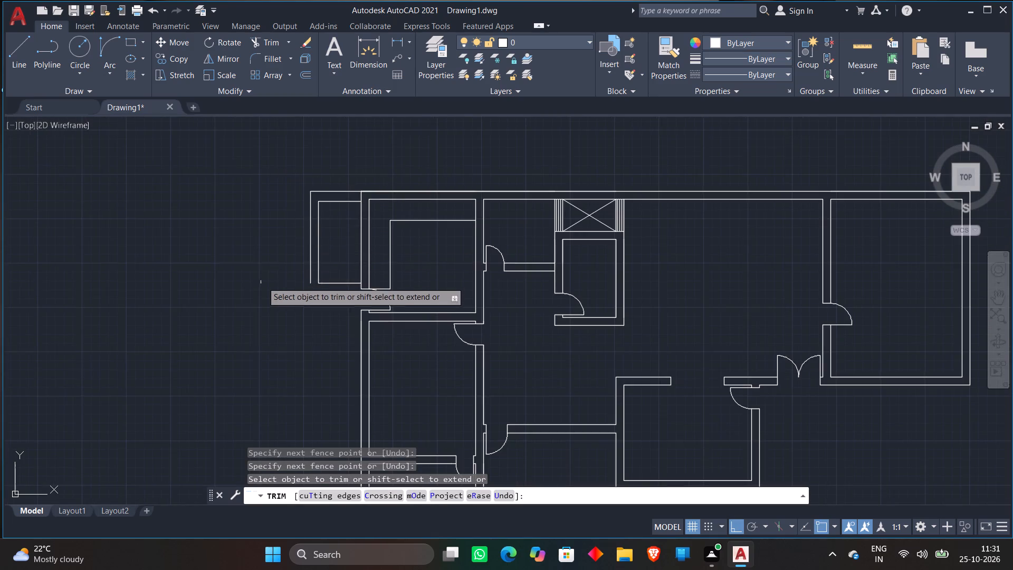
{"action": "scroll", "coordinate": [262, 287], "scroll_direction": "down", "scroll_amount": 2}
{"action": "middle_click_drag", "start_coordinate": [260, 305], "coordinate": [297, 213]}
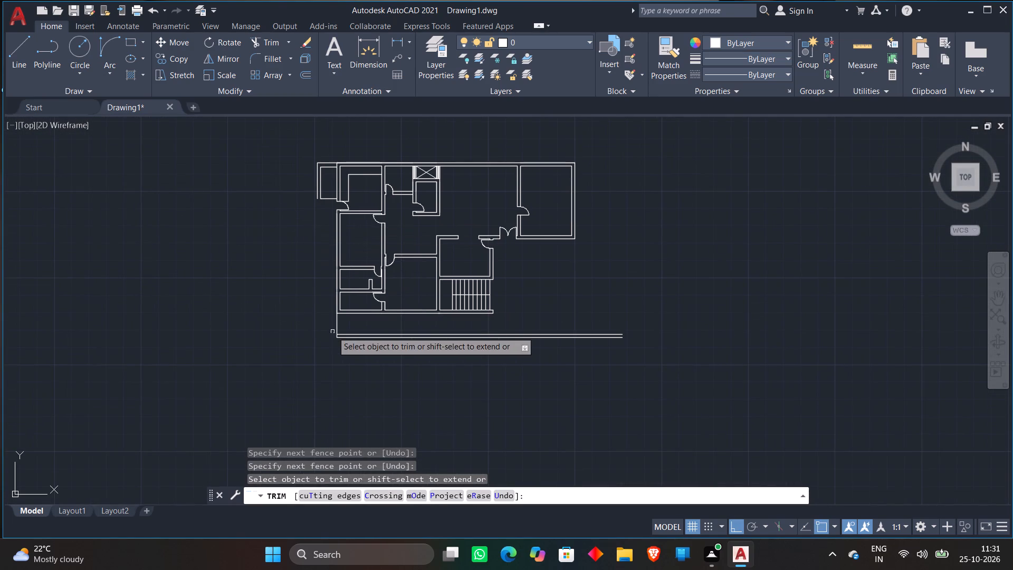
{"action": "scroll", "coordinate": [338, 335], "scroll_direction": "up", "scroll_amount": 1}
{"action": "left_click", "coordinate": [16, 66]}
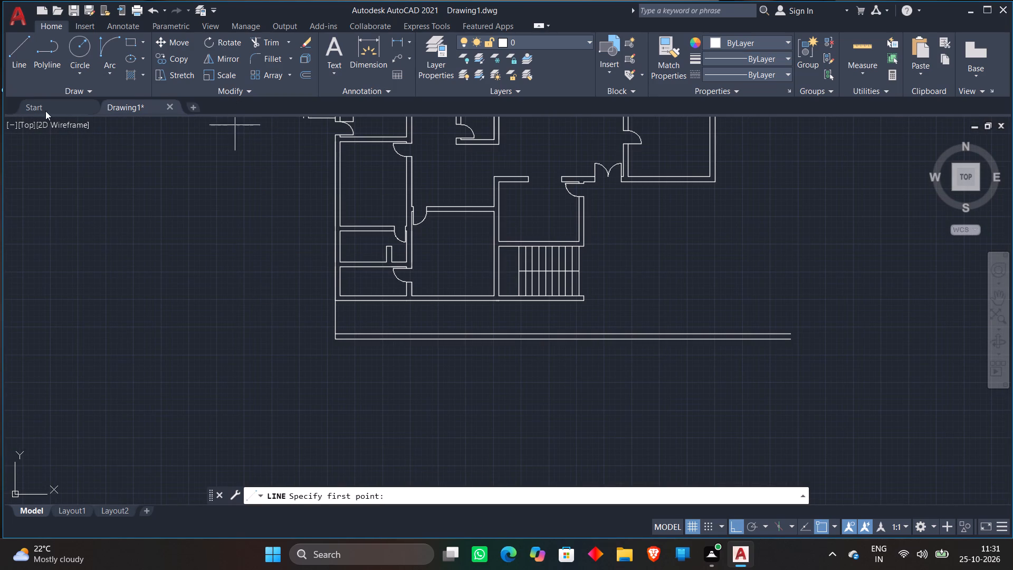
{"action": "left_click", "coordinate": [332, 340]}
{"action": "left_click", "coordinate": [115, 309]}
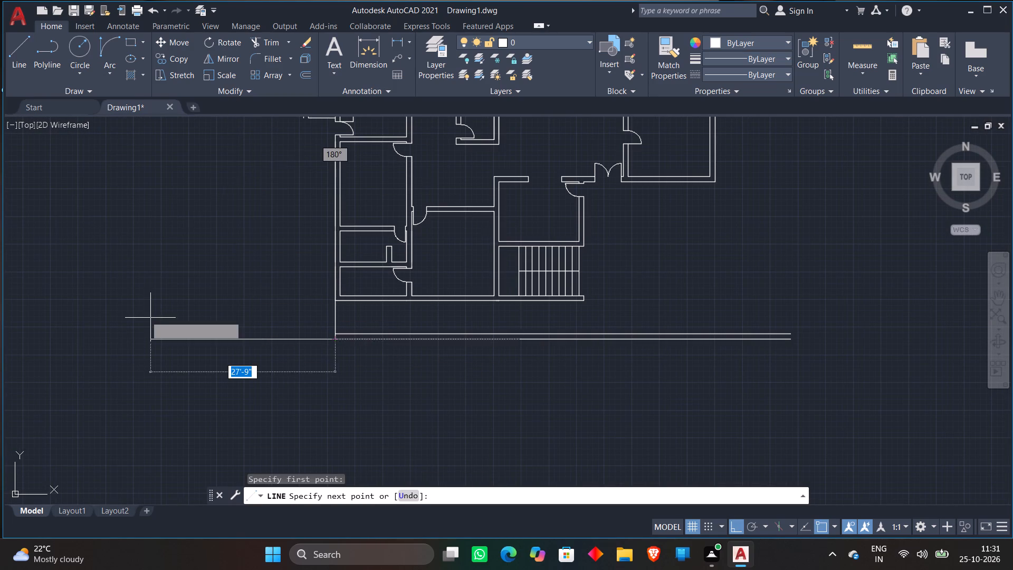
{"action": "scroll", "coordinate": [146, 264], "scroll_direction": "down", "scroll_amount": 1}
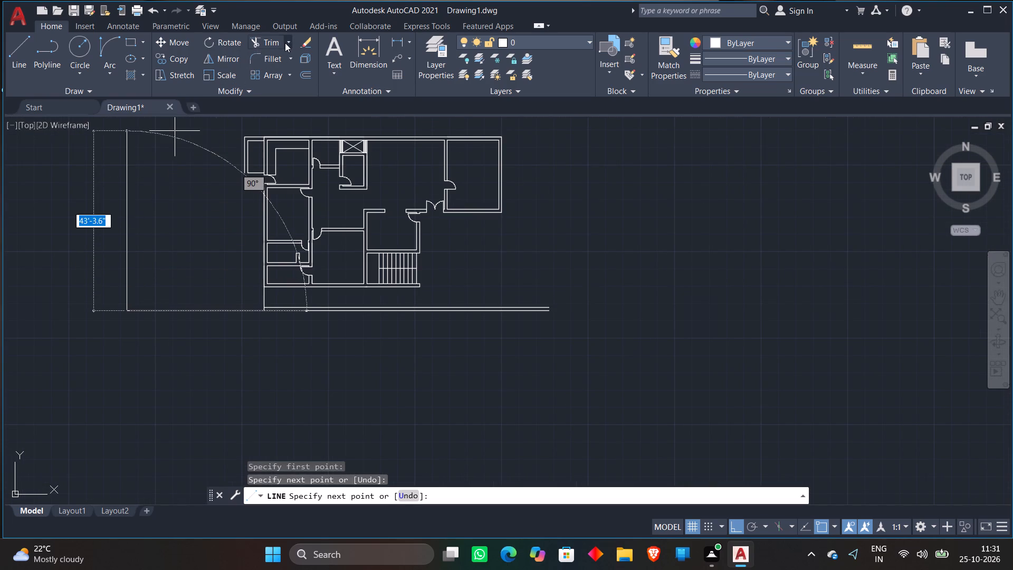
Extend both west wall lines of the northwest projection south to the new horizontal south line.
{"action": "left_click", "coordinate": [288, 43]}
{"action": "left_click", "coordinate": [262, 92]}
{"action": "scroll", "coordinate": [236, 167], "scroll_direction": "up", "scroll_amount": 3}
{"action": "left_click", "coordinate": [248, 162]}
{"action": "left_click", "coordinate": [295, 152]}
{"action": "left_click", "coordinate": [280, 167]}
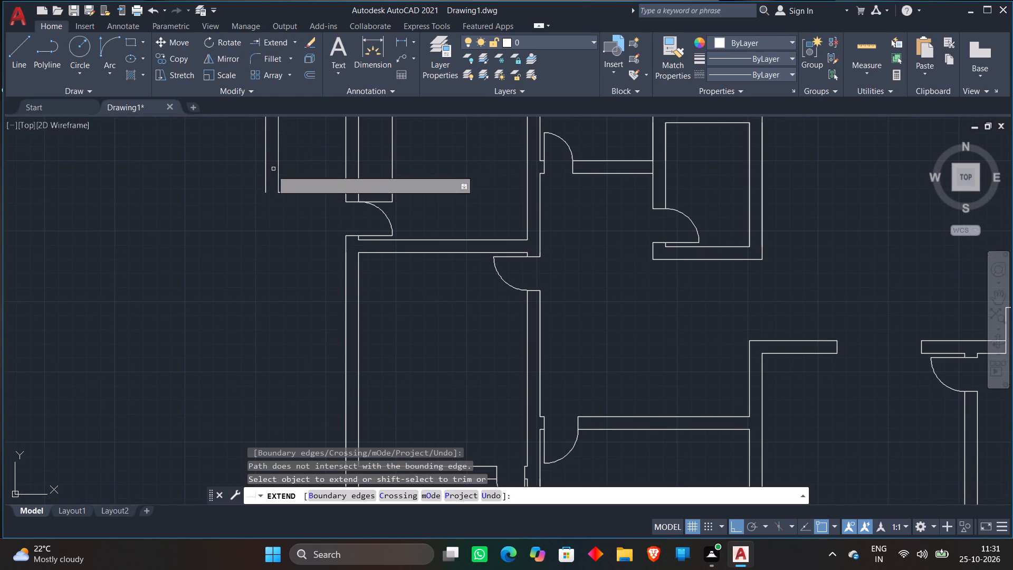
{"action": "scroll", "coordinate": [251, 174], "scroll_direction": "down", "scroll_amount": 3}
{"action": "left_click", "coordinate": [256, 164]}
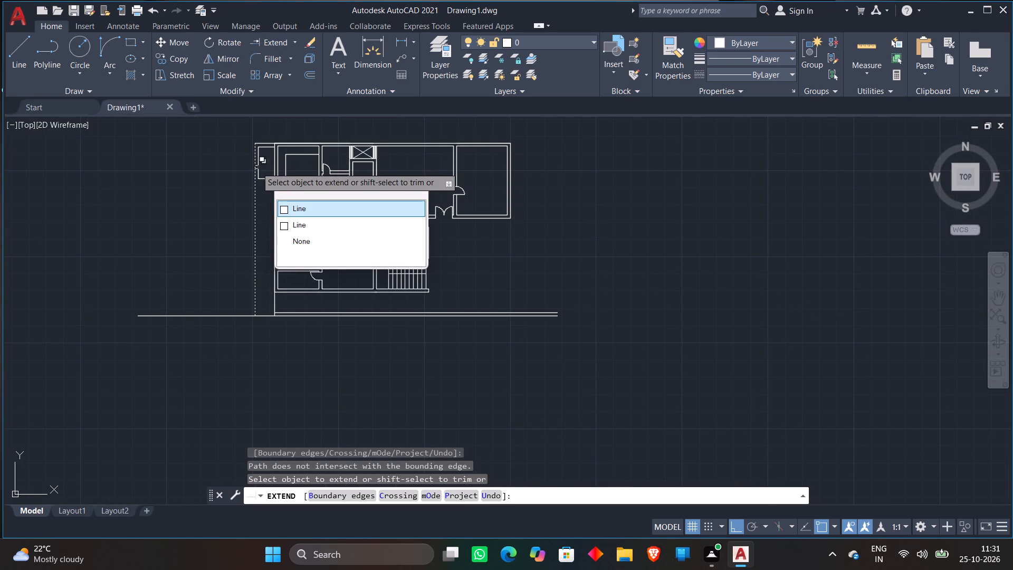
{"action": "left_click", "coordinate": [259, 173]}
Trim the south line's overhang west of the outer west boundary line.
{"action": "scroll", "coordinate": [237, 245], "scroll_direction": "up", "scroll_amount": 1}
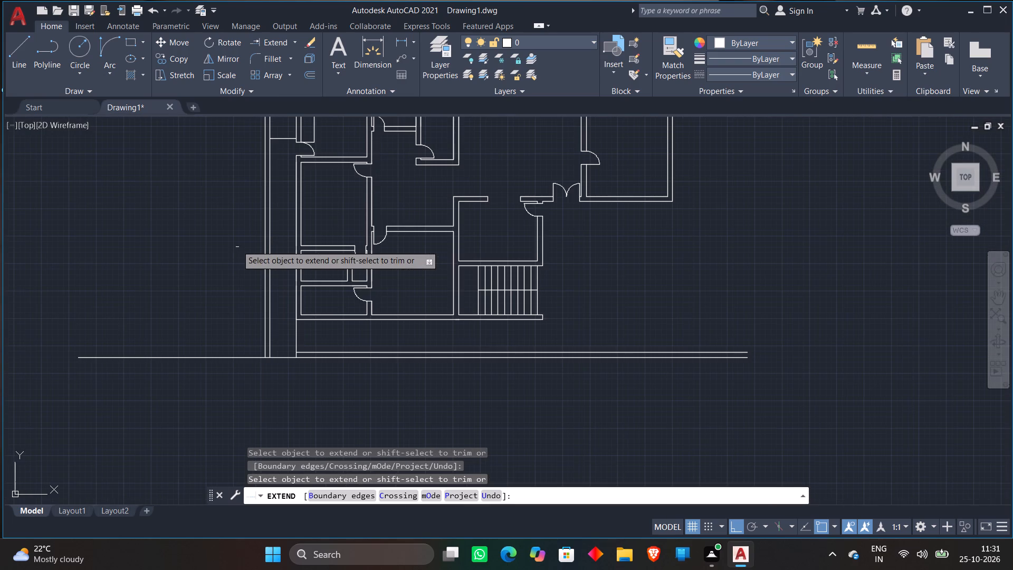
{"action": "left_click", "coordinate": [295, 40]}
{"action": "left_click", "coordinate": [265, 69]}
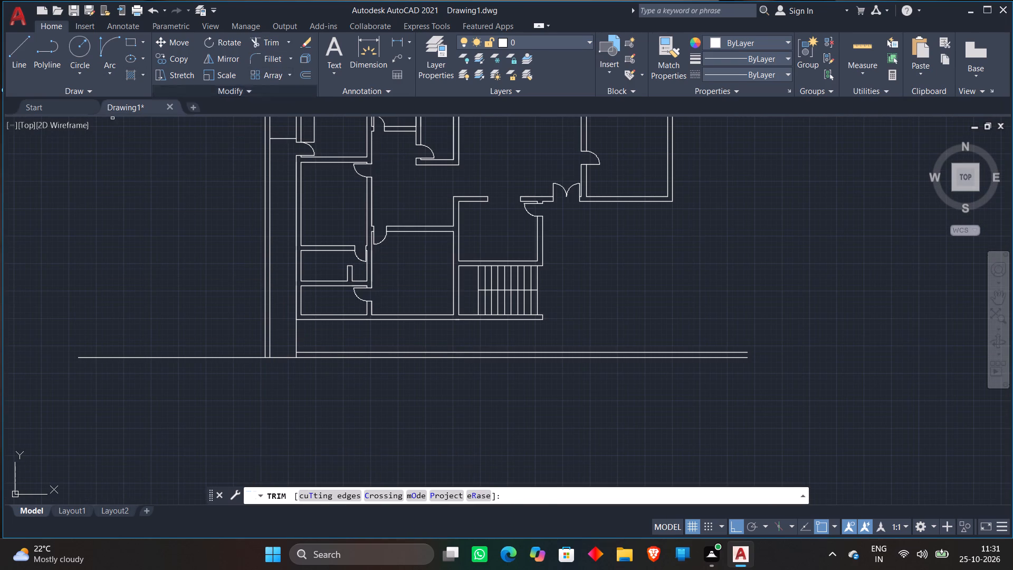
{"action": "left_click", "coordinate": [228, 319]}
{"action": "left_click", "coordinate": [235, 404]}
{"action": "scroll", "coordinate": [379, 397], "scroll_direction": "down", "scroll_amount": 1}
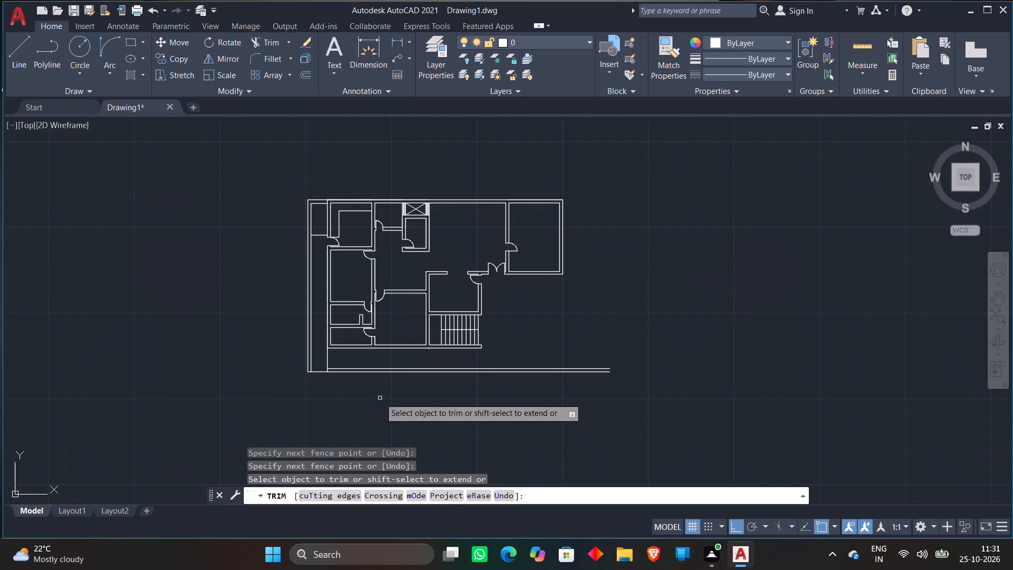
Extend the inner and outer east wall lines of the northeast room south to the south boundary lines.
{"action": "middle_click_drag", "start_coordinate": [380, 398], "coordinate": [291, 378]}
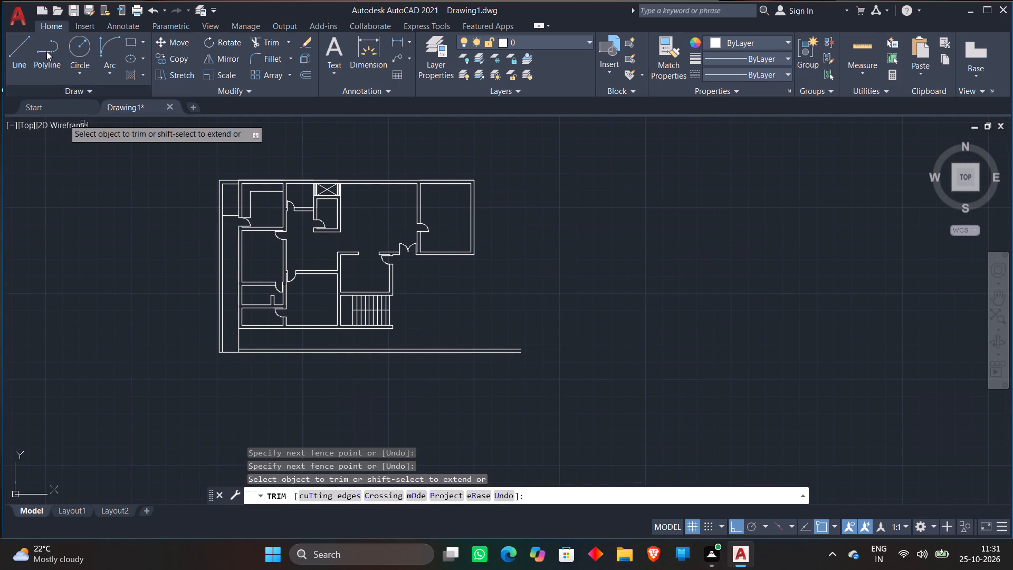
{"action": "left_click", "coordinate": [287, 43]}
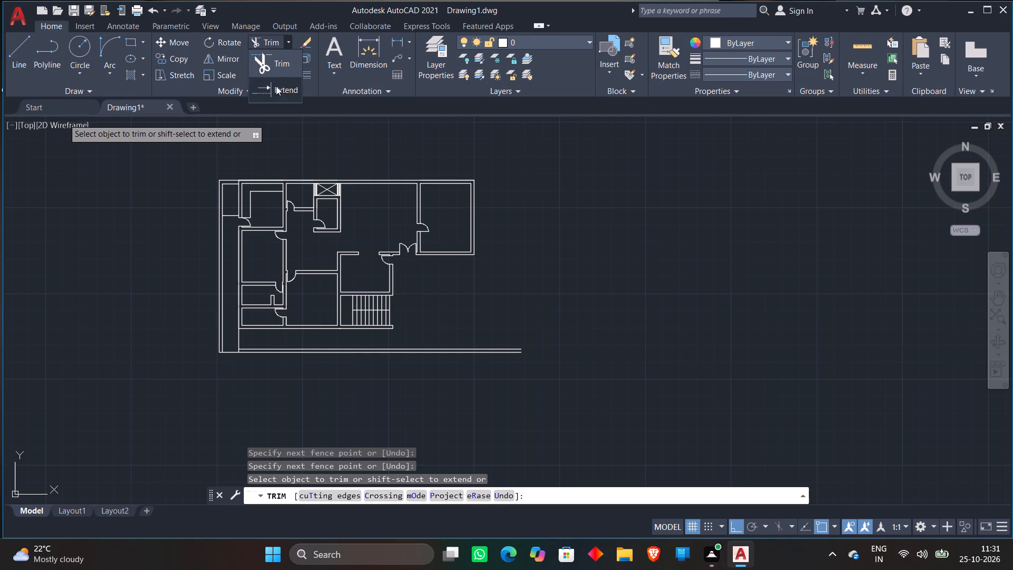
{"action": "left_click", "coordinate": [276, 86]}
{"action": "scroll", "coordinate": [465, 250], "scroll_direction": "up", "scroll_amount": 2}
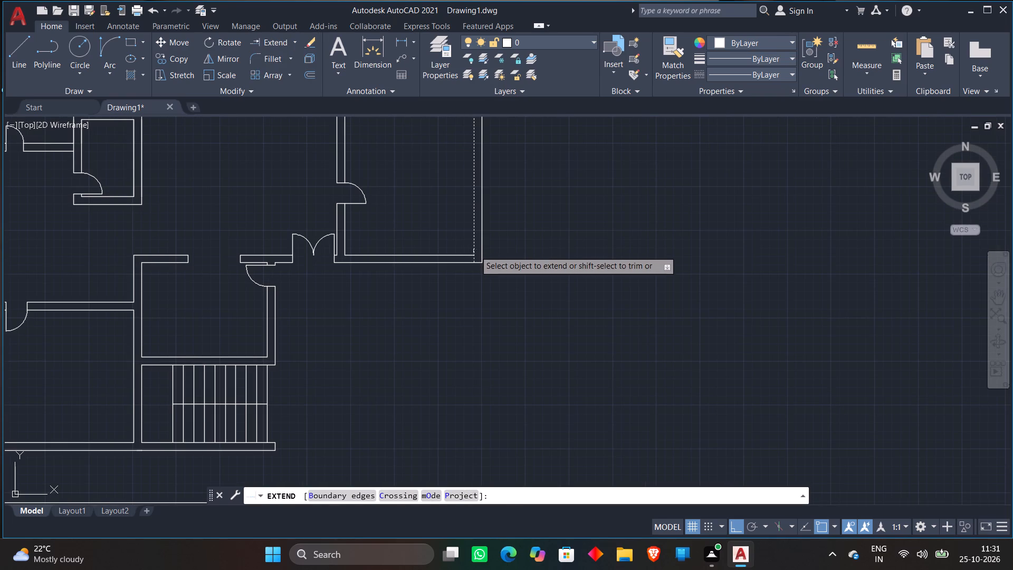
{"action": "left_click", "coordinate": [473, 245]}
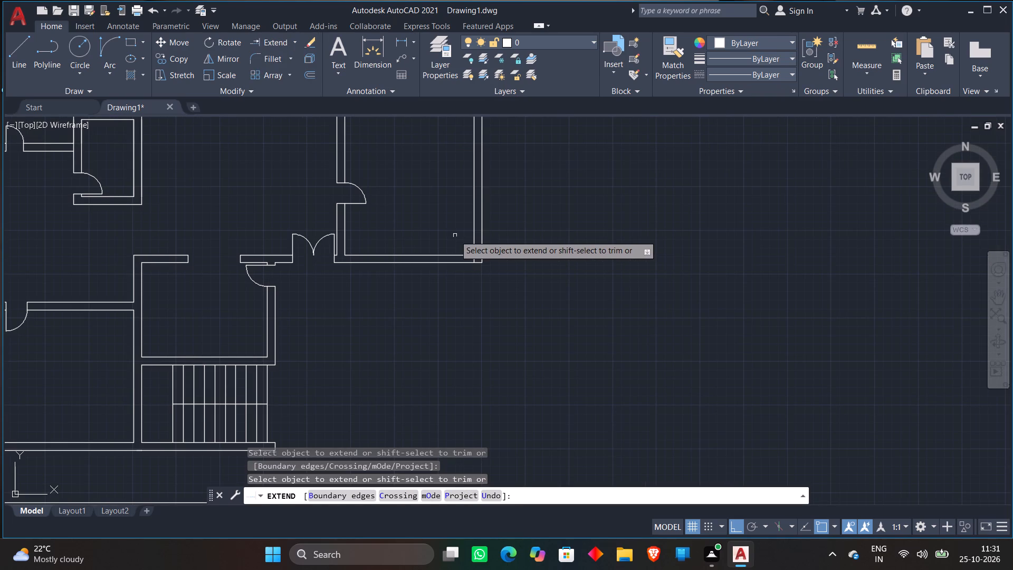
{"action": "left_click", "coordinate": [456, 233]}
{"action": "scroll", "coordinate": [603, 213], "scroll_direction": "down", "scroll_amount": 2}
{"action": "left_click", "coordinate": [603, 213]}
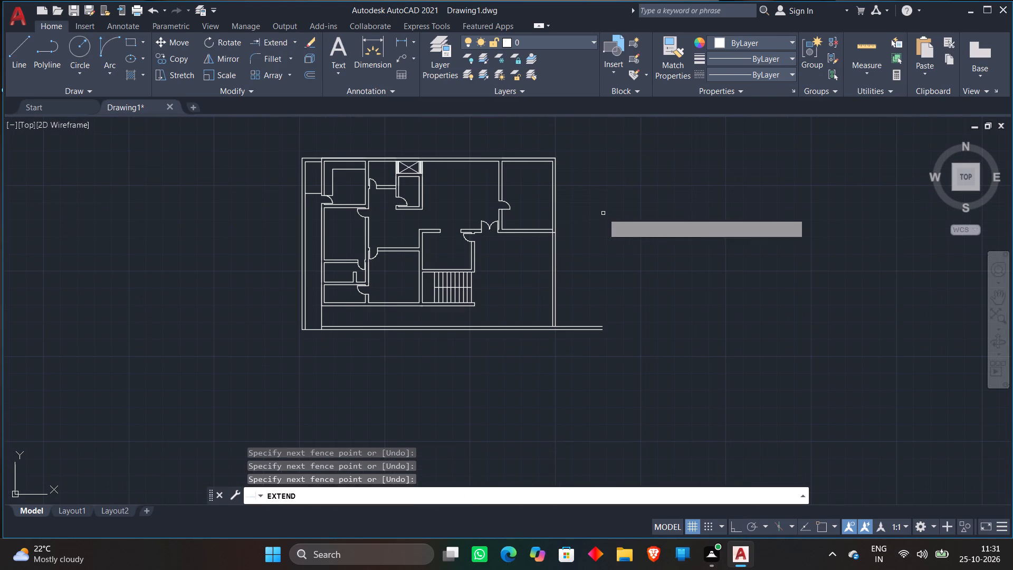
{"action": "left_click", "coordinate": [522, 309]}
{"action": "left_click", "coordinate": [617, 270]}
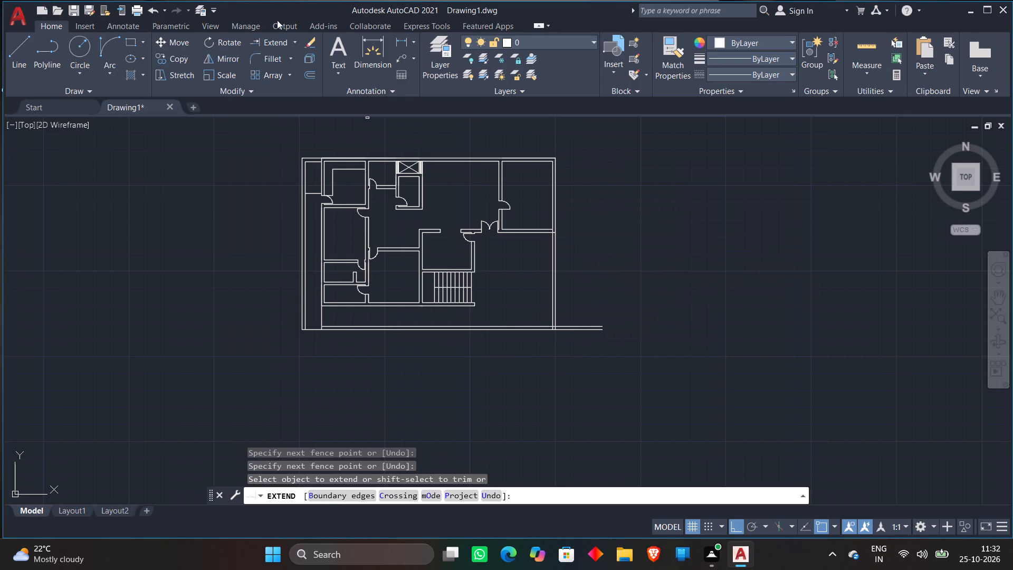
Trim the line pieces crossing the east wall where the northeast room's south wall meets it.
{"action": "left_click", "coordinate": [295, 35]}
{"action": "left_click", "coordinate": [281, 63]}
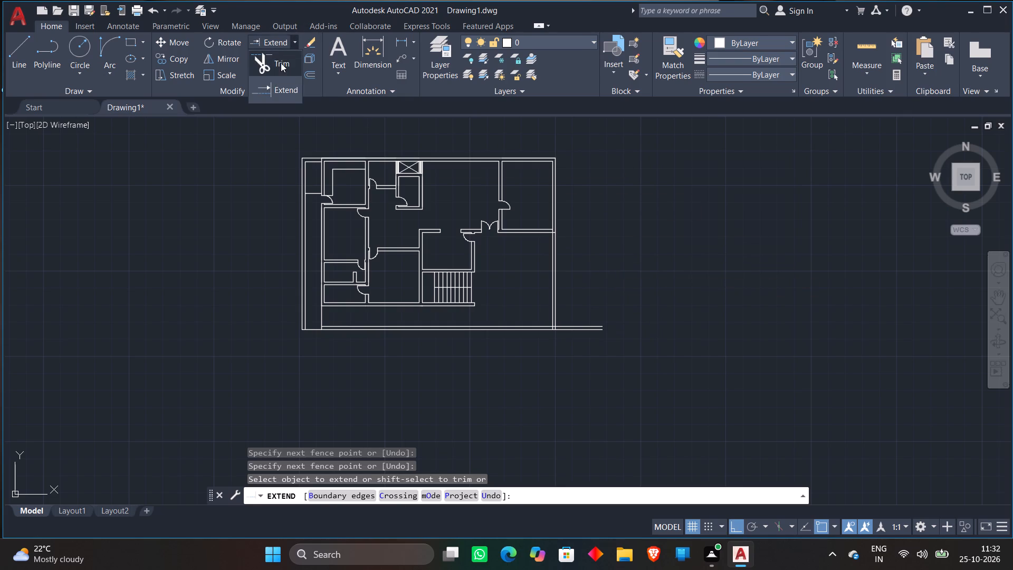
{"action": "scroll", "coordinate": [560, 238], "scroll_direction": "up", "scroll_amount": 3}
{"action": "scroll", "coordinate": [526, 211], "scroll_direction": "up", "scroll_amount": 2}
{"action": "left_click", "coordinate": [517, 220]}
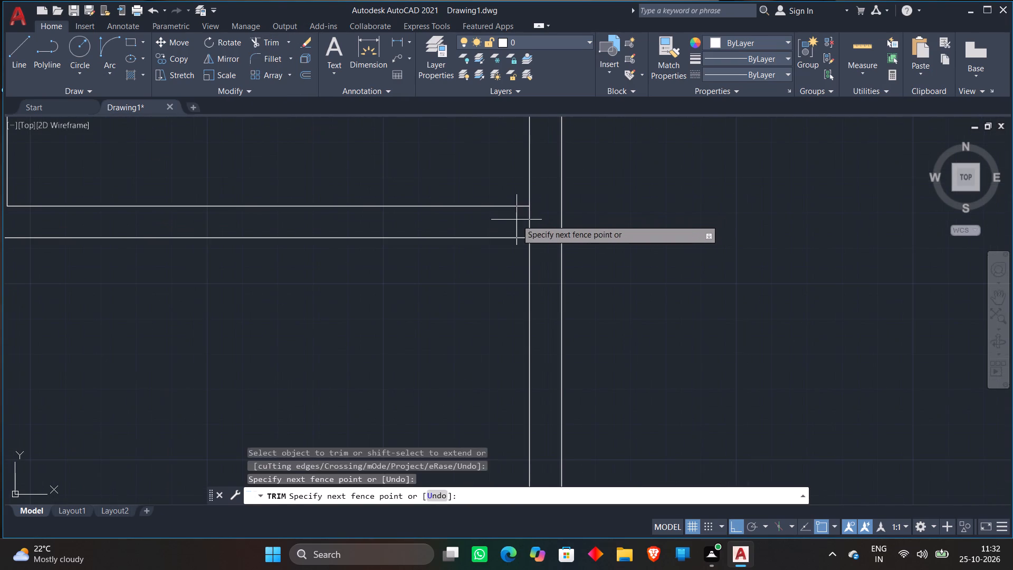
{"action": "double_click", "coordinate": [544, 217]}
{"action": "left_click", "coordinate": [547, 231]}
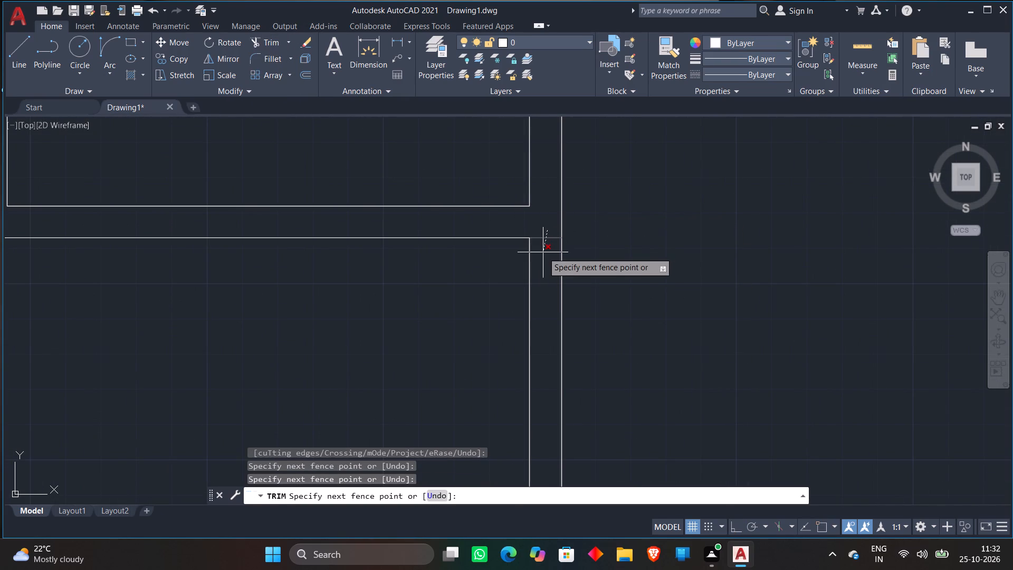
{"action": "left_click", "coordinate": [543, 252]}
{"action": "scroll", "coordinate": [590, 213], "scroll_direction": "down", "scroll_amount": 3}
Clean up the southeast boundary corner by trimming the inner south line inside the east wall and both overhangs beyond it.
{"action": "scroll", "coordinate": [590, 213], "scroll_direction": "down", "scroll_amount": 2}
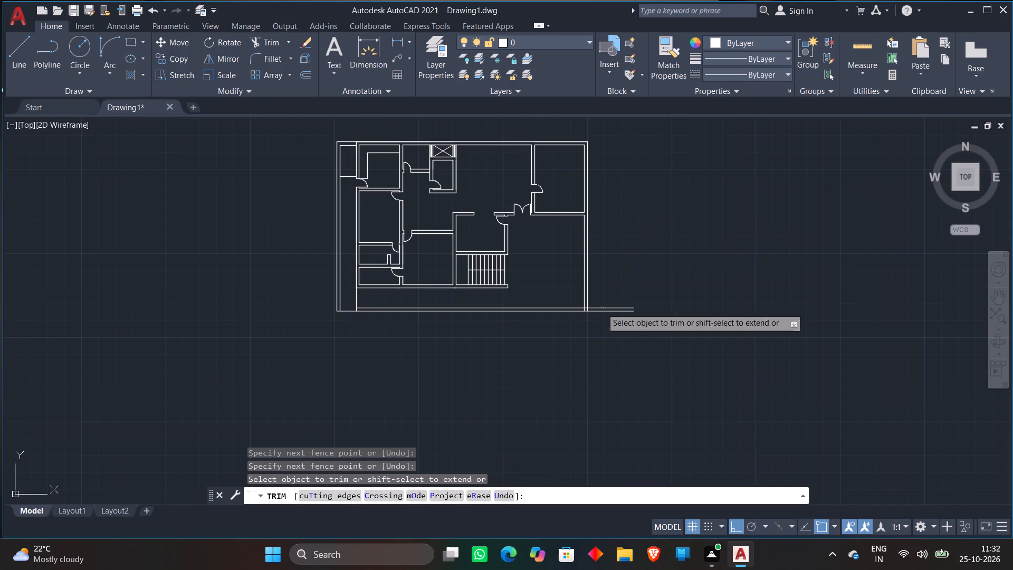
{"action": "scroll", "coordinate": [589, 316], "scroll_direction": "up", "scroll_amount": 5}
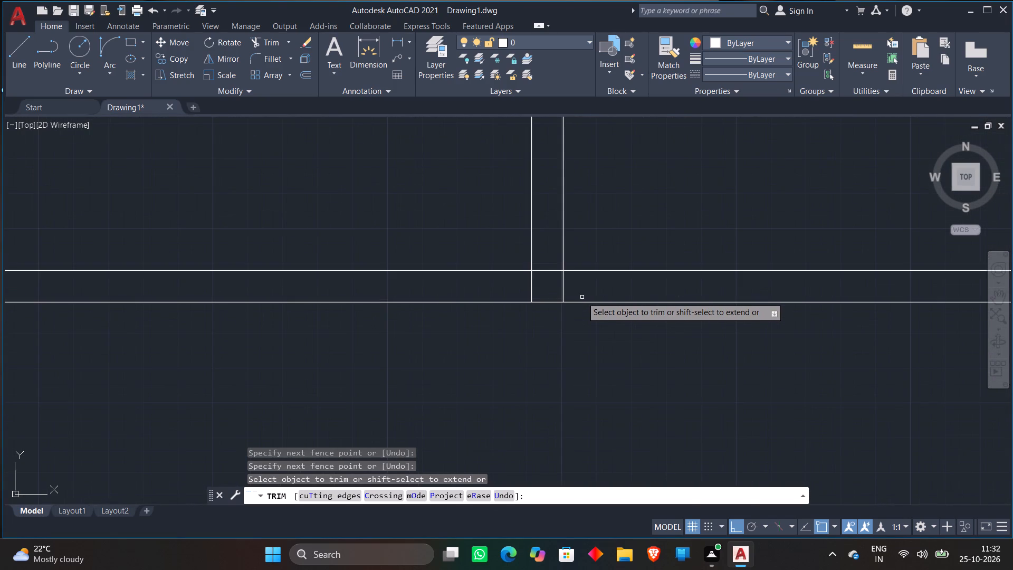
{"action": "left_click", "coordinate": [542, 269]}
{"action": "left_click", "coordinate": [542, 277]}
{"action": "left_click", "coordinate": [638, 235]}
{"action": "left_click", "coordinate": [628, 349]}
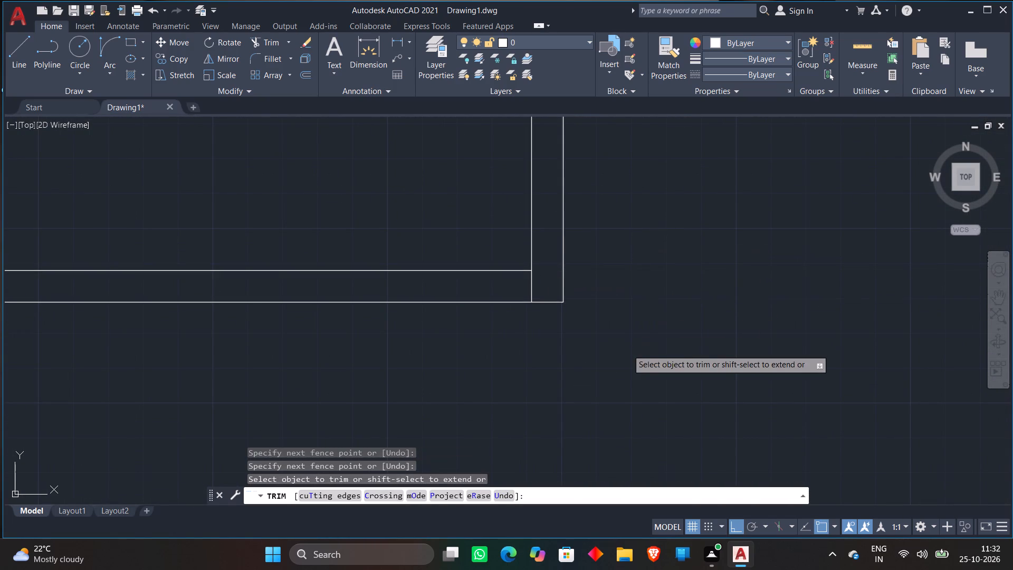
Extend the short east end line of the wall south of the staircase down to the outer south boundary line.
{"action": "scroll", "coordinate": [662, 278], "scroll_direction": "down", "scroll_amount": 3}
{"action": "scroll", "coordinate": [479, 241], "scroll_direction": "up", "scroll_amount": 3}
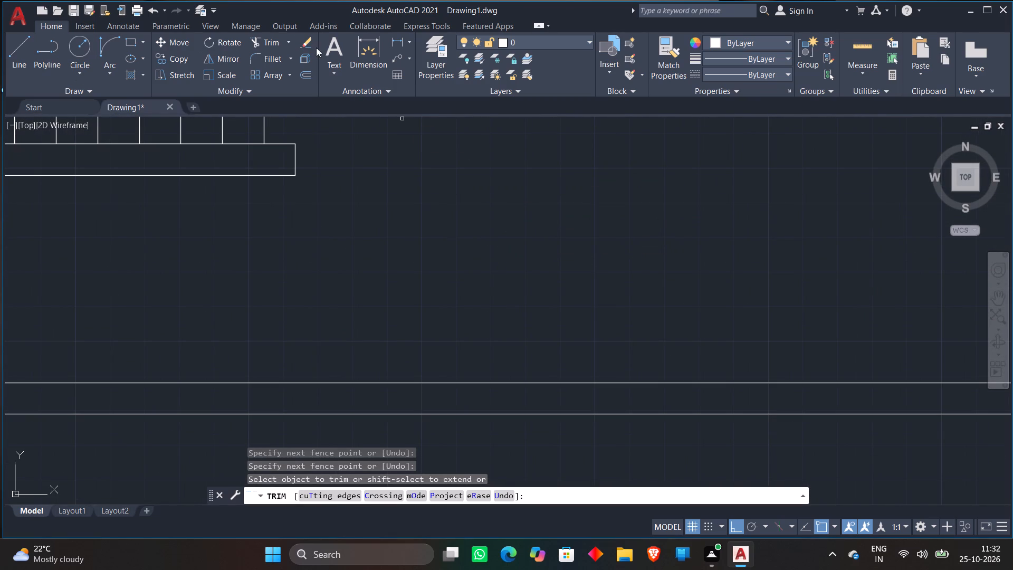
{"action": "left_click", "coordinate": [289, 42]}
{"action": "left_click", "coordinate": [283, 87]}
{"action": "left_click", "coordinate": [293, 160]}
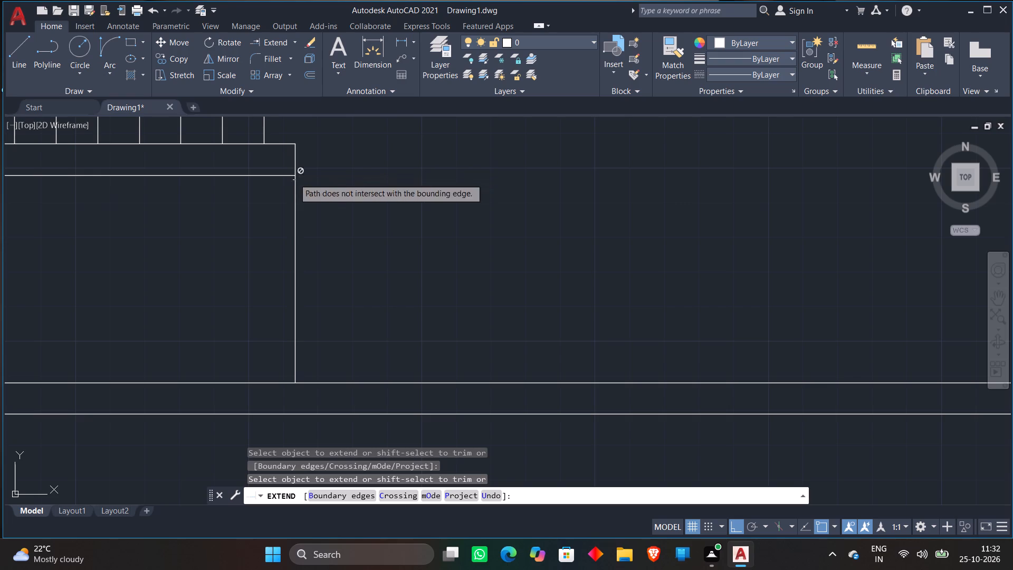
{"action": "left_click", "coordinate": [294, 283]}
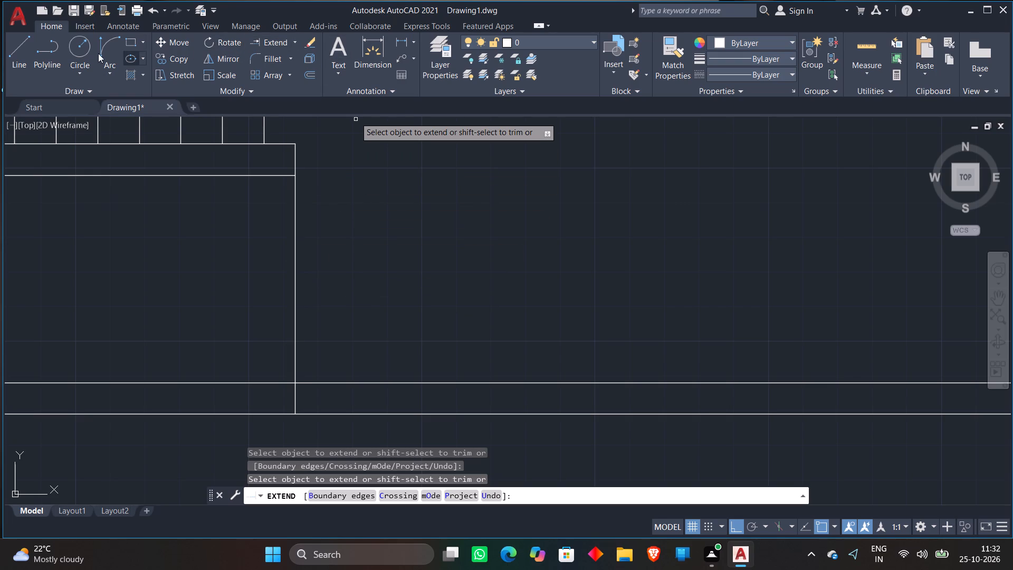
Trim the inner south boundary line between the extended line by the staircase and the east wall.
{"action": "left_click", "coordinate": [296, 45]}
{"action": "left_click", "coordinate": [274, 62]}
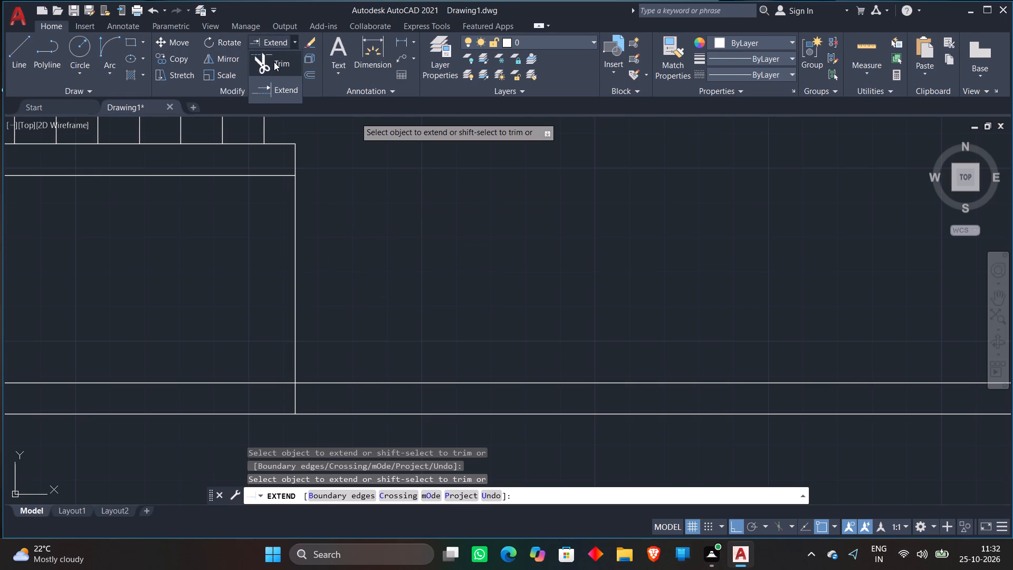
{"action": "left_click", "coordinate": [444, 267]}
{"action": "scroll", "coordinate": [463, 416], "scroll_direction": "down", "scroll_amount": 4}
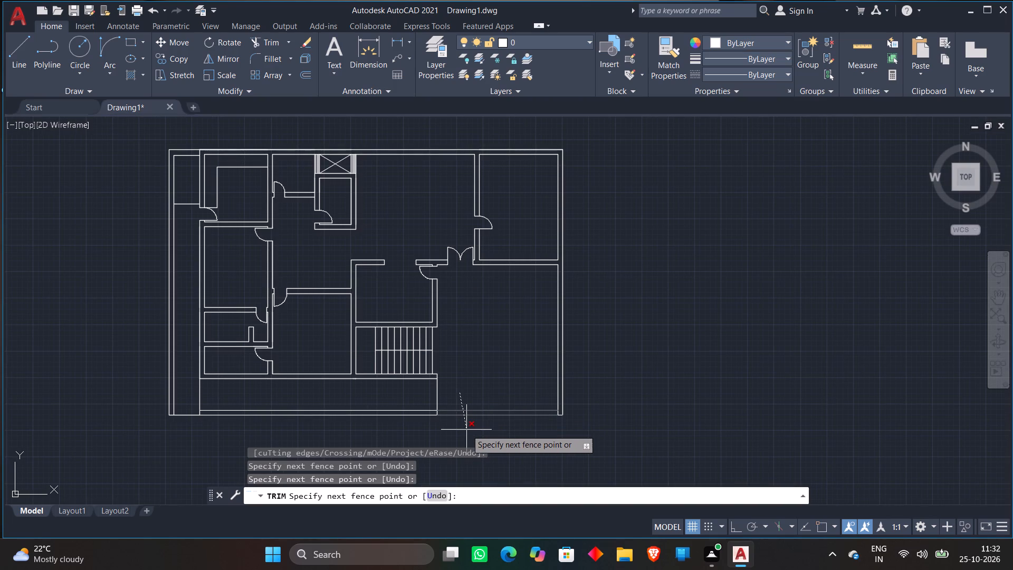
{"action": "scroll", "coordinate": [475, 403], "scroll_direction": "up", "scroll_amount": 4}
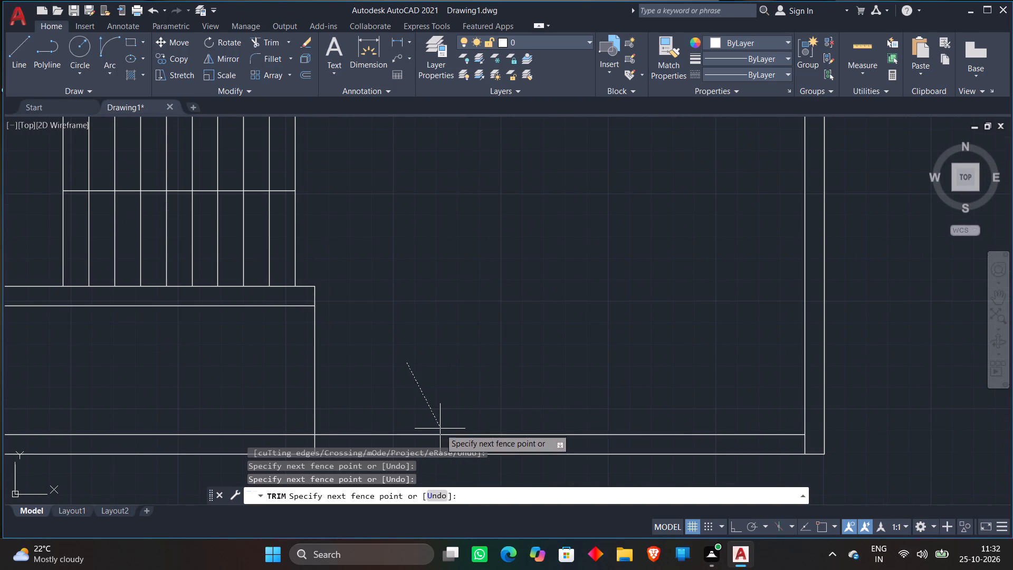
{"action": "left_click", "coordinate": [440, 440]}
{"action": "scroll", "coordinate": [529, 324], "scroll_direction": "down", "scroll_amount": 2}
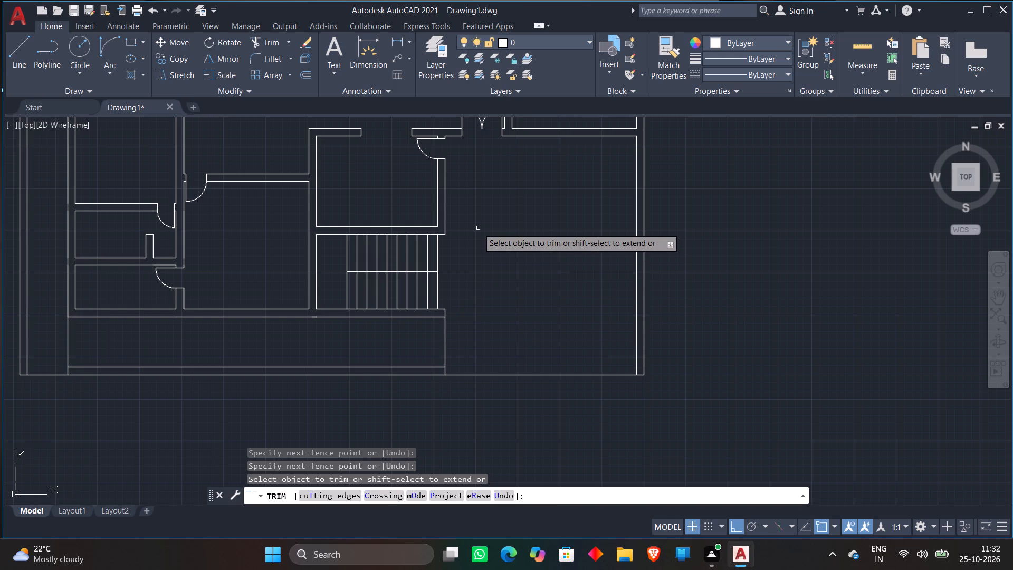
Draw a U-shaped window outline about 4' wide across the north wall of the northwest room, its sides projecting beyond the wall.
{"action": "left_click", "coordinate": [24, 59]}
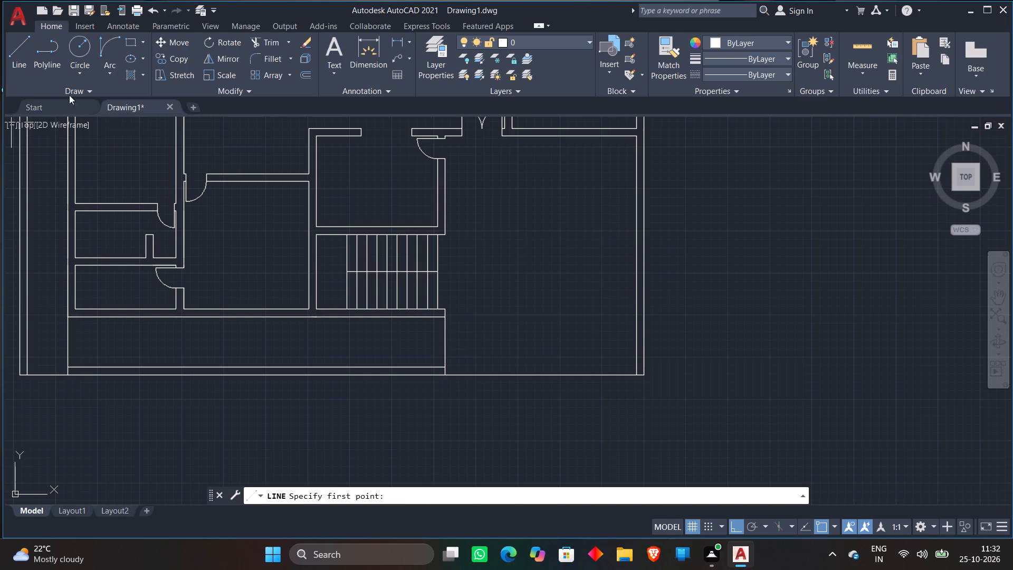
{"action": "middle_click_drag", "start_coordinate": [247, 231], "coordinate": [330, 454]}
{"action": "scroll", "coordinate": [168, 158], "scroll_direction": "up", "scroll_amount": 3}
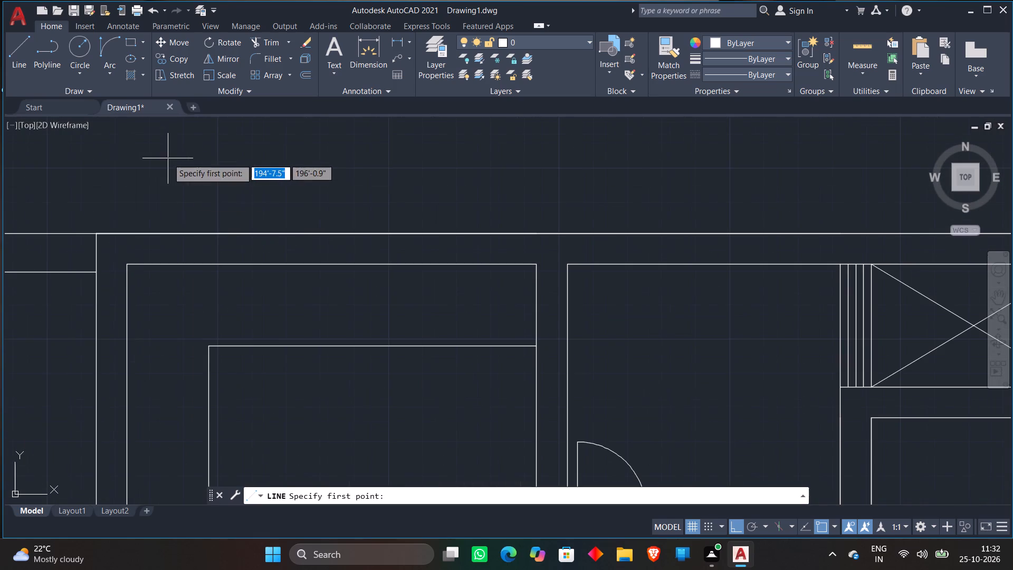
{"action": "left_click", "coordinate": [225, 208]}
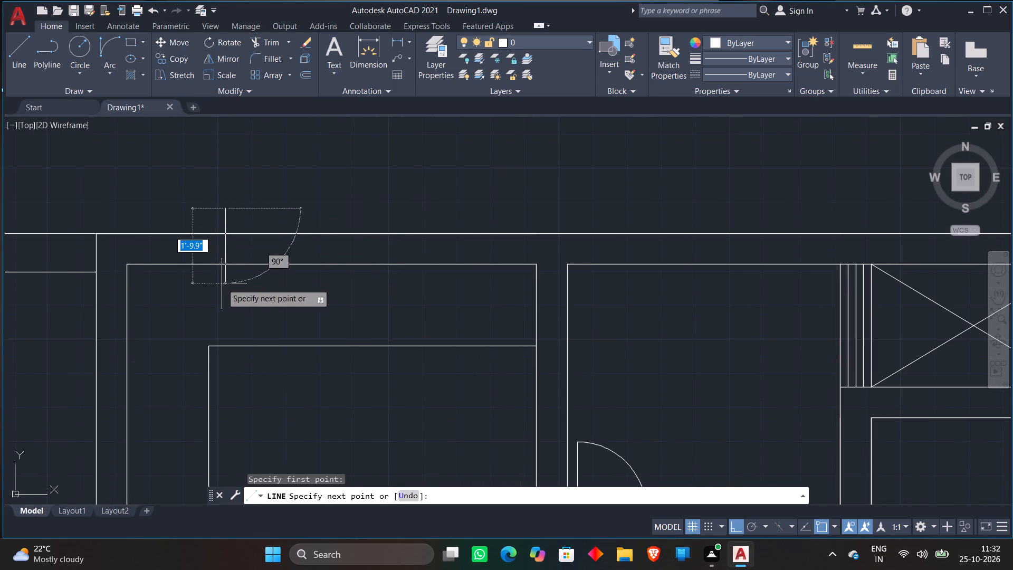
{"action": "left_click", "coordinate": [221, 284]}
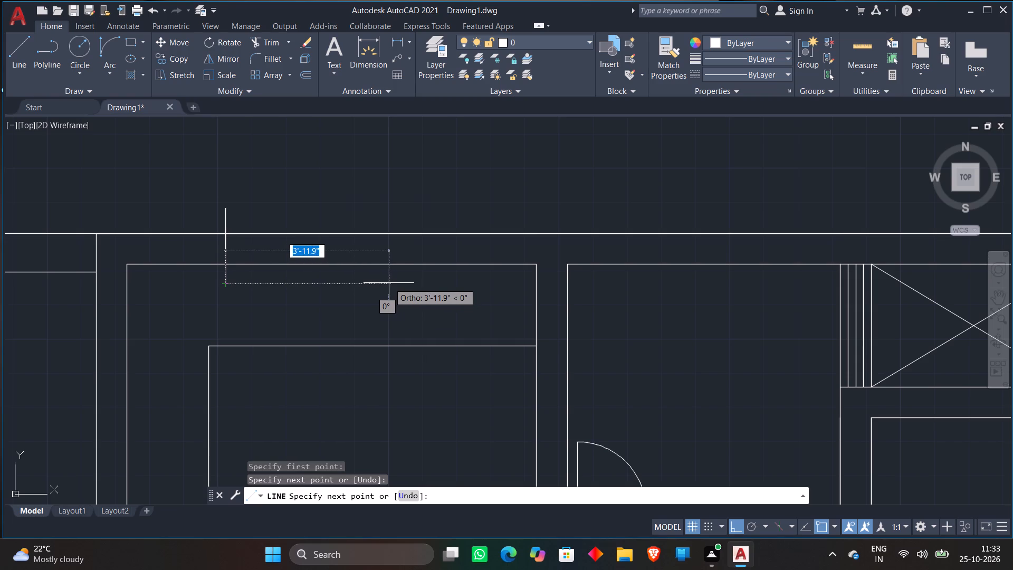
{"action": "left_click", "coordinate": [389, 282]}
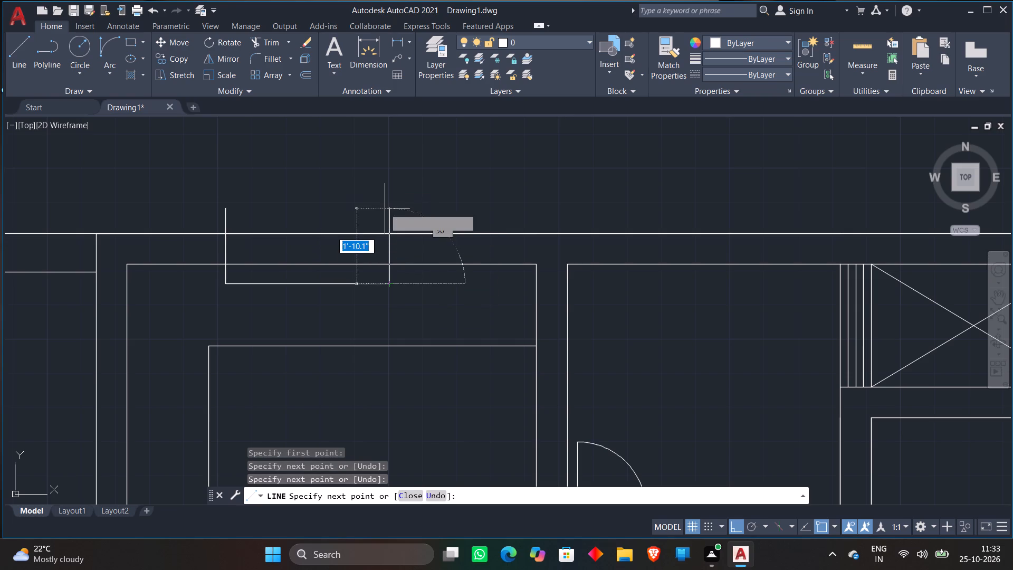
{"action": "left_click", "coordinate": [385, 208]}
{"action": "scroll", "coordinate": [387, 205], "scroll_direction": "down", "scroll_amount": 2}
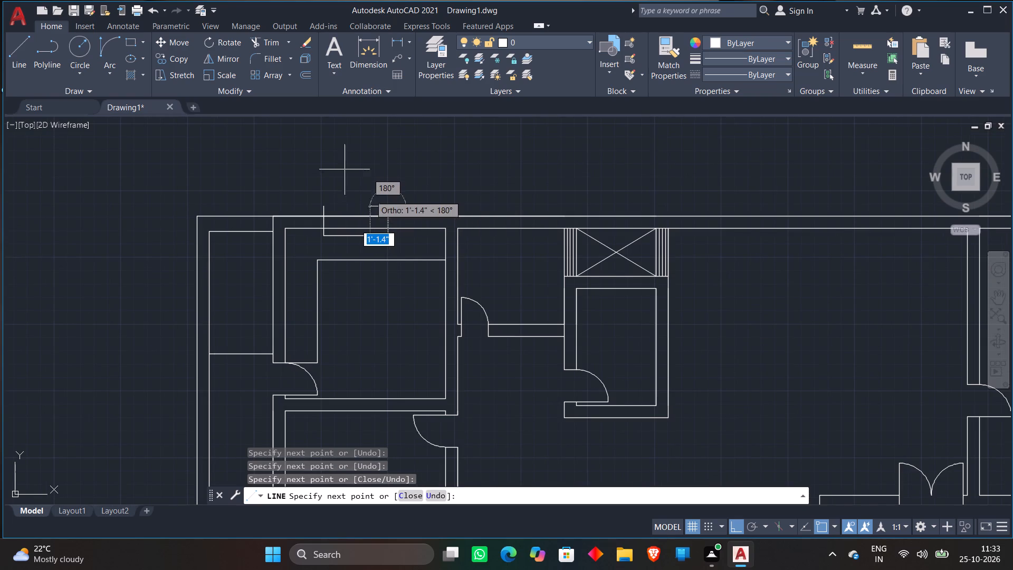
Draw a window outline about 3' long across the northwest room's west wall, starting at the midpoint of the wall's outer line.
{"action": "left_click", "coordinate": [17, 52]}
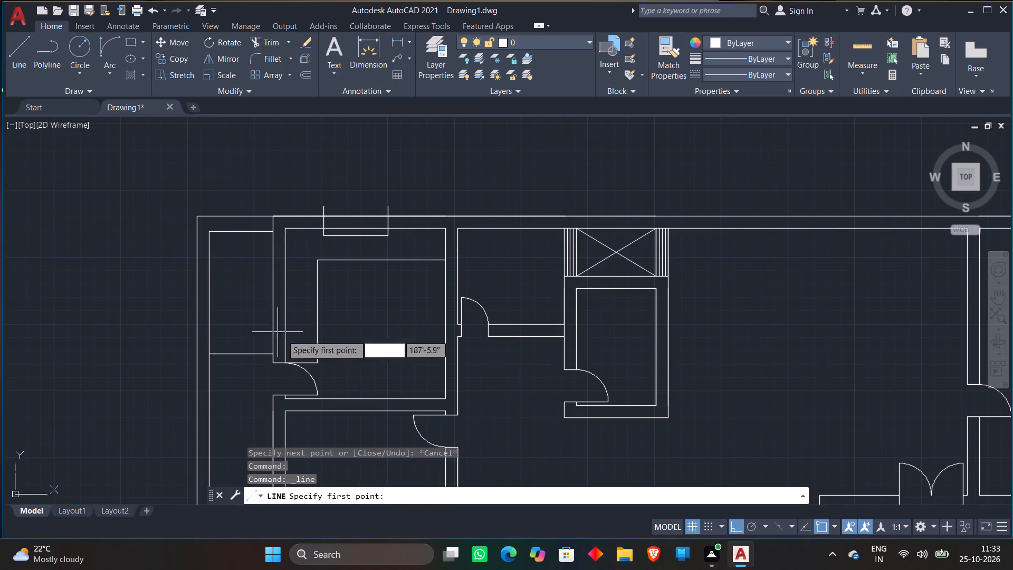
{"action": "scroll", "coordinate": [298, 293], "scroll_direction": "up", "scroll_amount": 2}
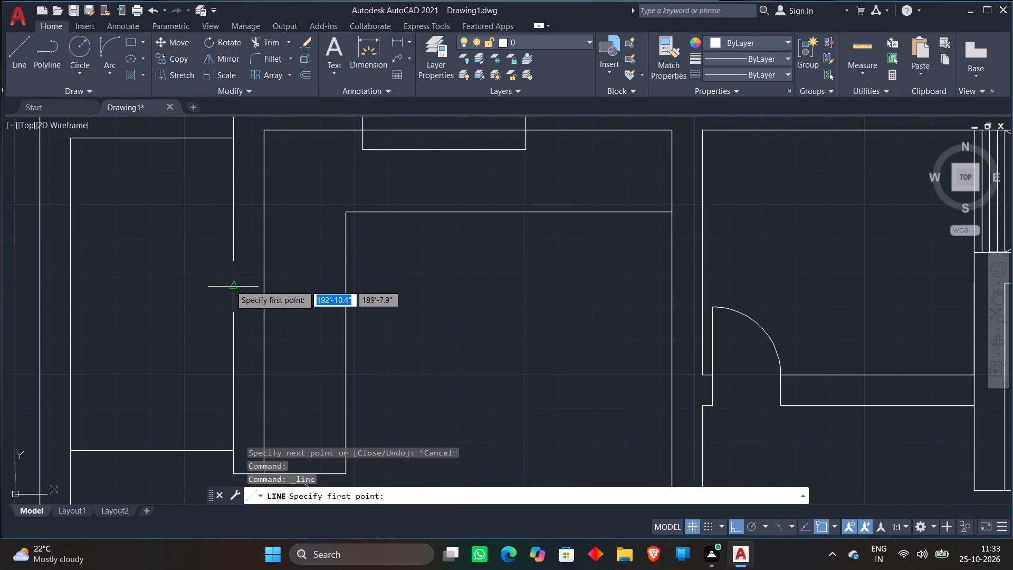
{"action": "left_click", "coordinate": [230, 285]}
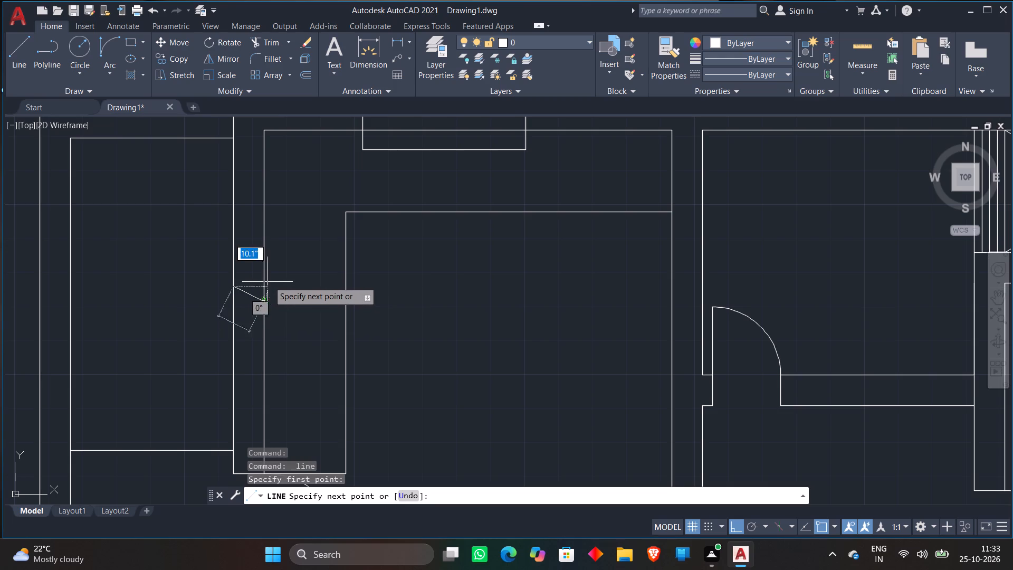
{"action": "left_click", "coordinate": [275, 279]}
{"action": "scroll", "coordinate": [279, 292], "scroll_direction": "down", "scroll_amount": 2}
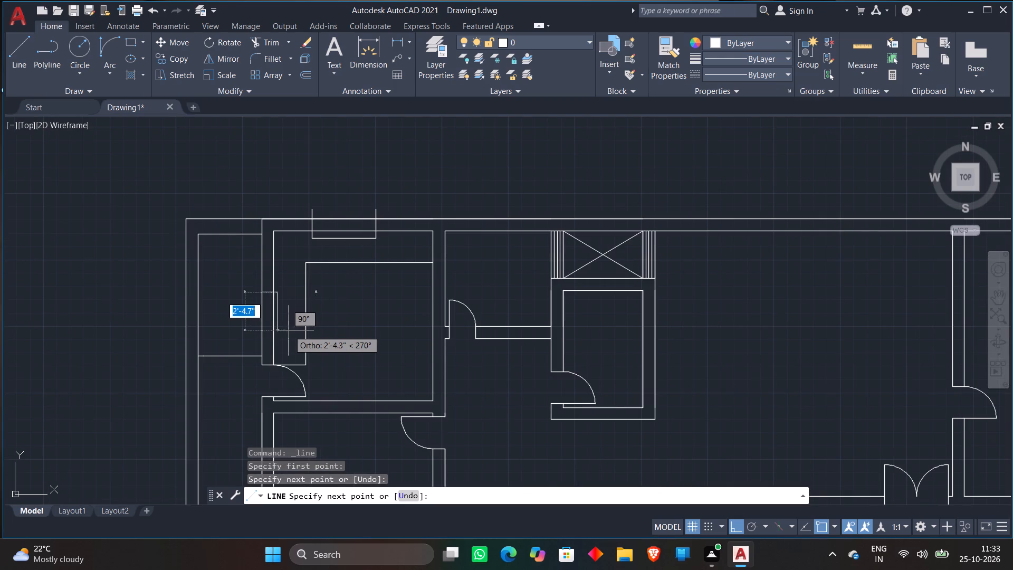
{"action": "scroll", "coordinate": [289, 330], "scroll_direction": "up", "scroll_amount": 3}
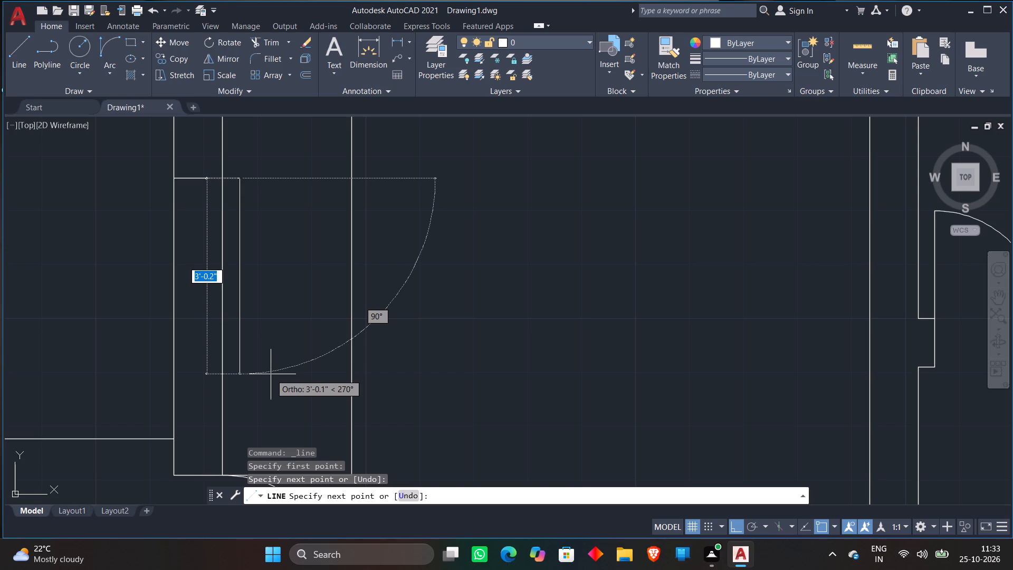
{"action": "left_click", "coordinate": [271, 374]}
{"action": "left_click", "coordinate": [157, 370]}
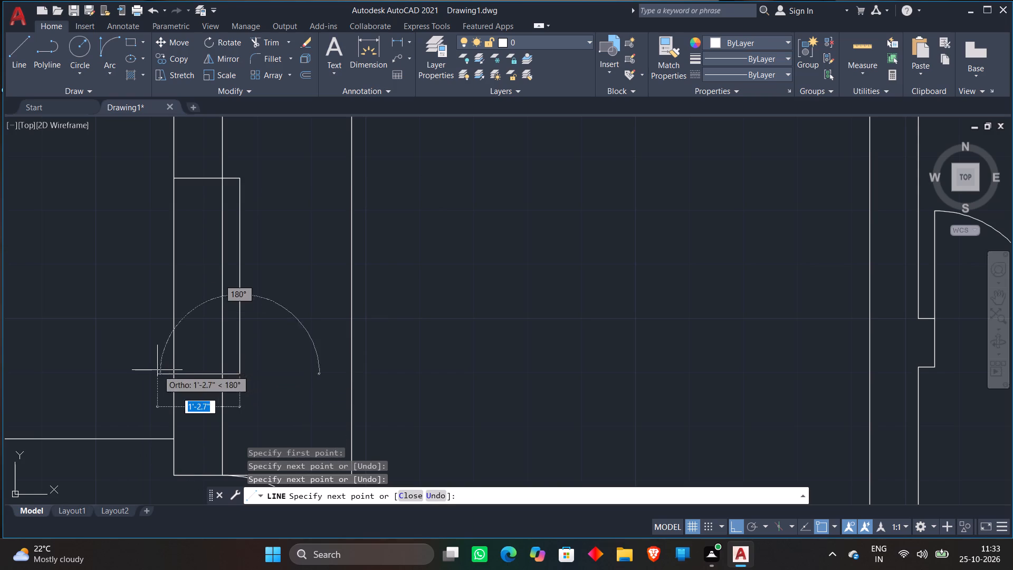
Draw a line across the wall between the X-marked shaft and the small room south of it, joining the midpoints of both wall lines.
{"action": "left_click", "coordinate": [9, 64]}
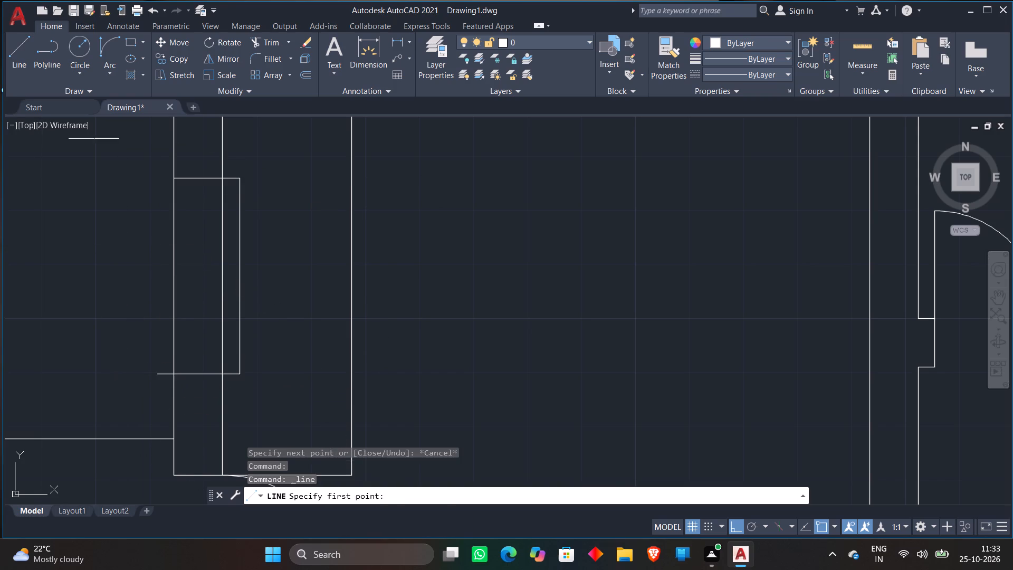
{"action": "scroll", "coordinate": [198, 180], "scroll_direction": "down", "scroll_amount": 2}
{"action": "scroll", "coordinate": [318, 217], "scroll_direction": "down", "scroll_amount": 1}
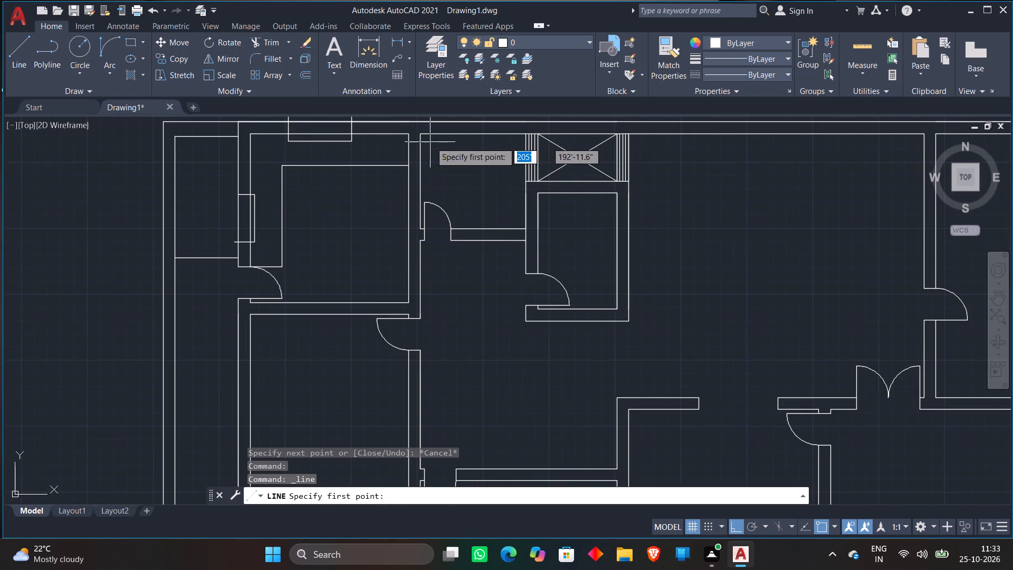
{"action": "middle_click_drag", "start_coordinate": [469, 161], "coordinate": [405, 230]}
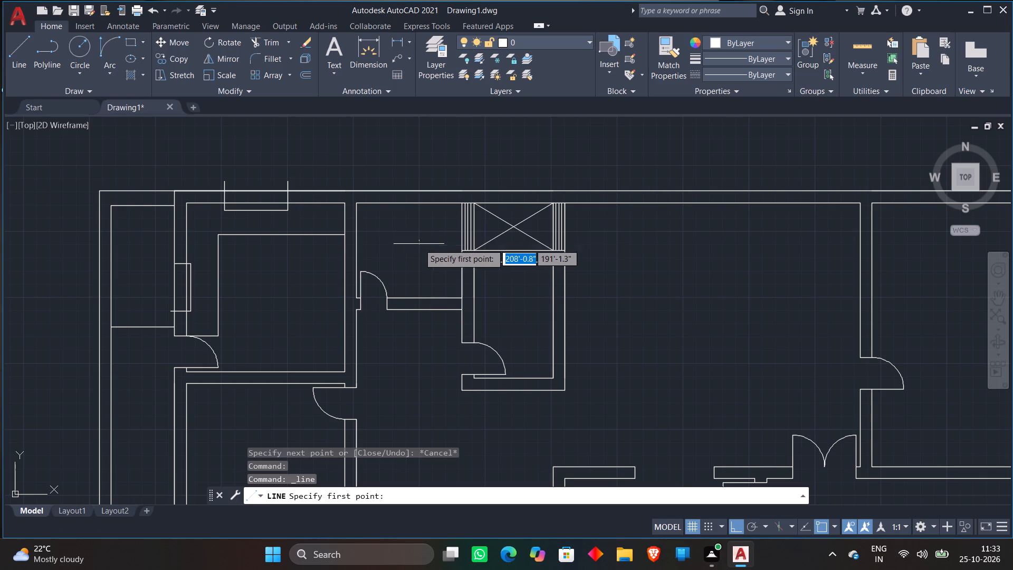
{"action": "scroll", "coordinate": [510, 260], "scroll_direction": "up", "scroll_amount": 4}
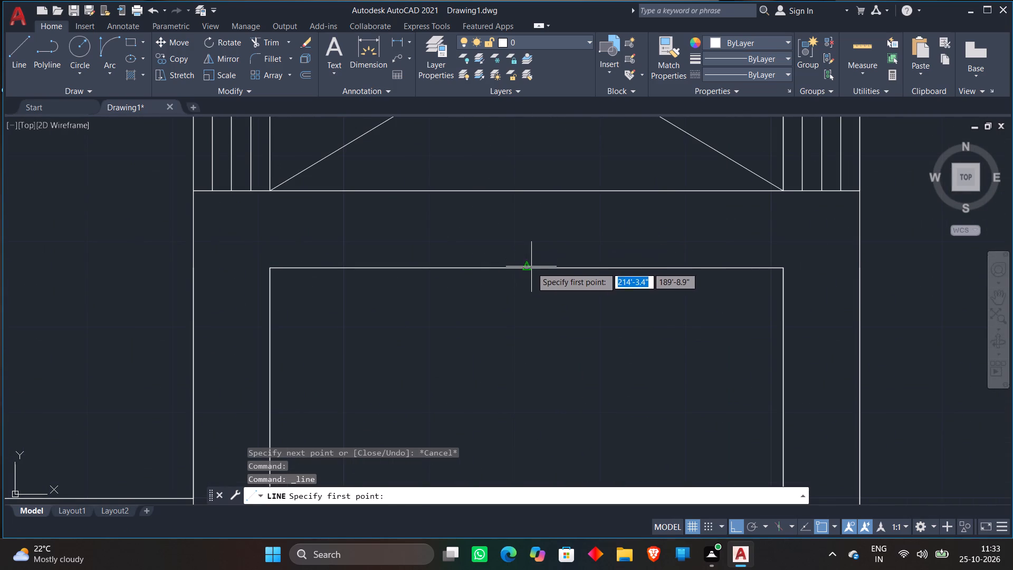
{"action": "left_click", "coordinate": [529, 268]}
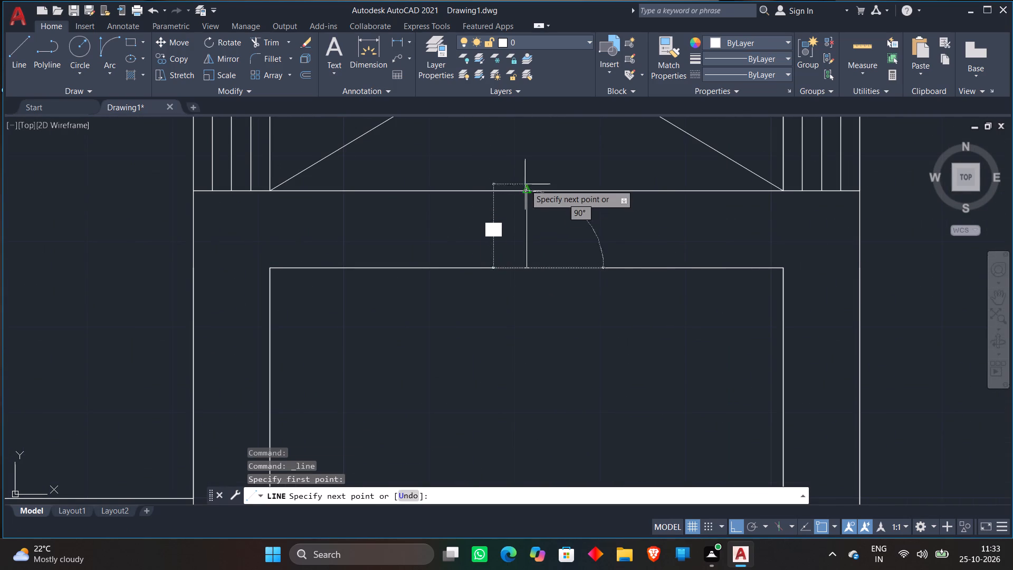
{"action": "left_click", "coordinate": [525, 184]}
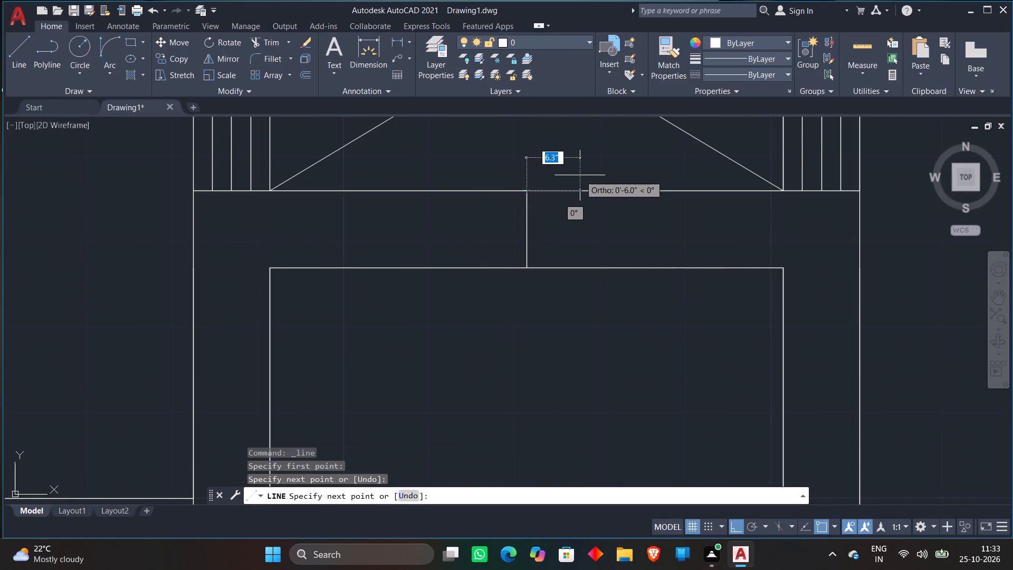
Draw two vertical lines crossing the wall south of the X-marked shaft, one on each side of its centre line.
{"action": "left_click", "coordinate": [15, 52]}
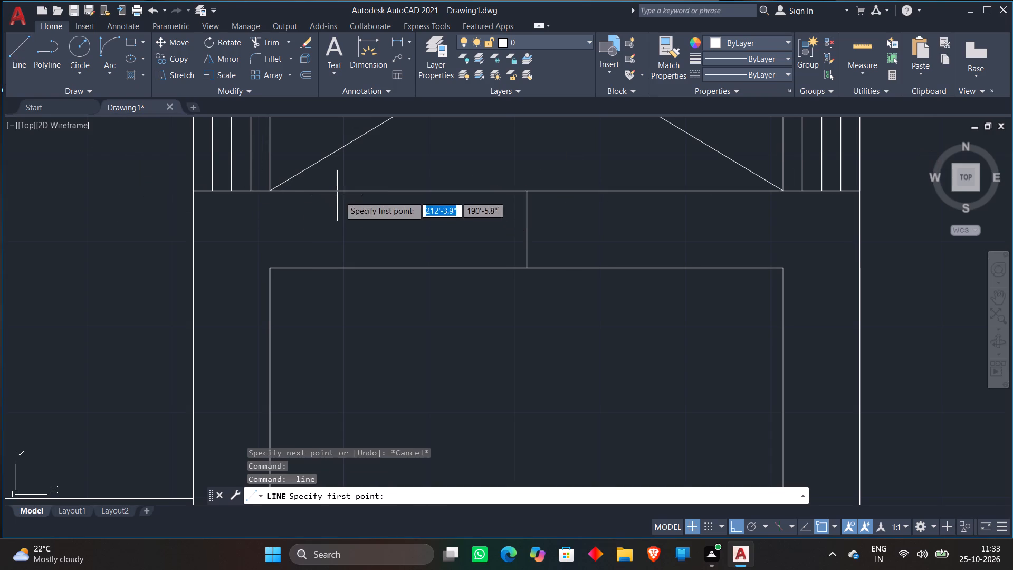
{"action": "left_click", "coordinate": [398, 176]}
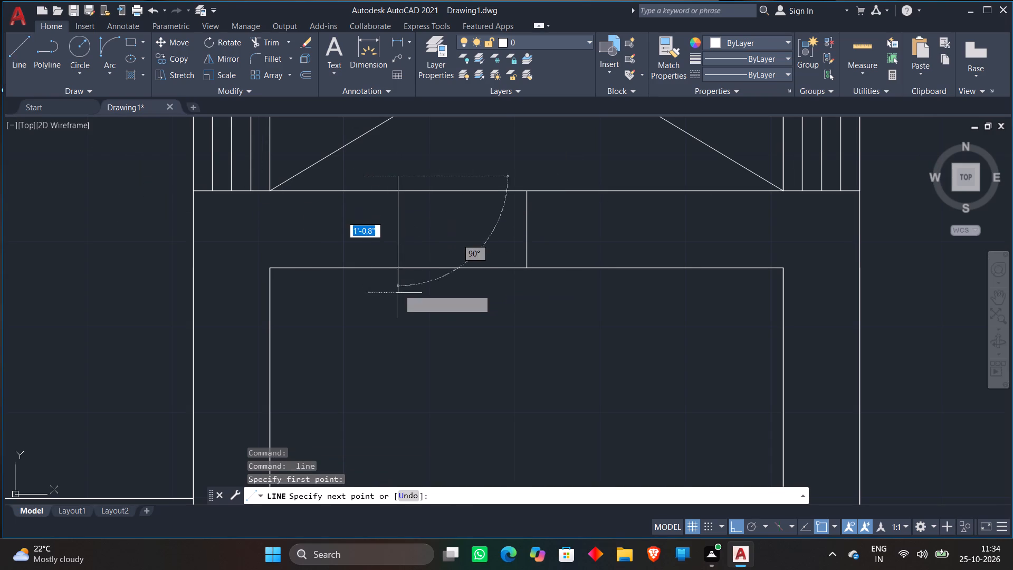
{"action": "left_click", "coordinate": [396, 297]}
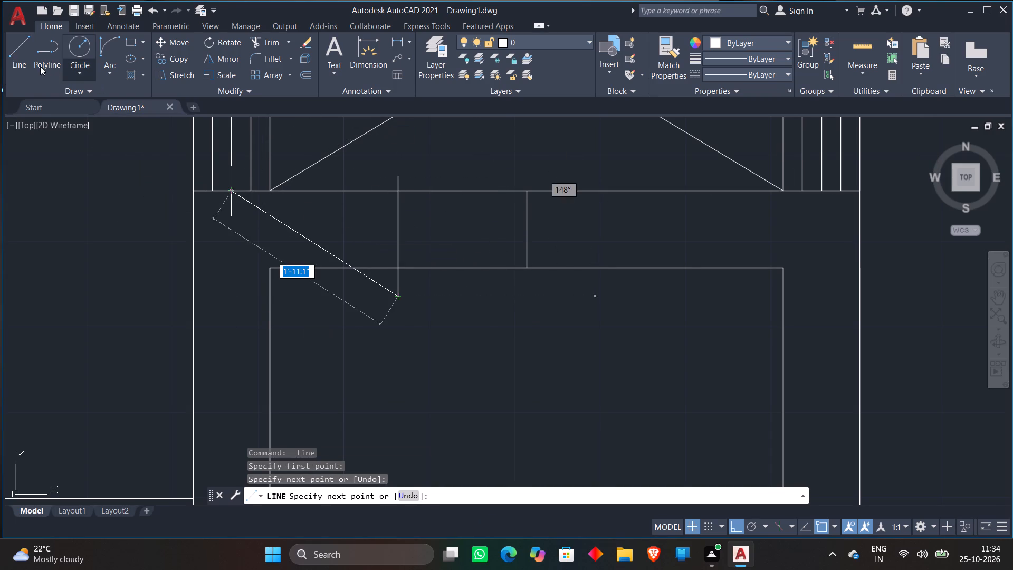
{"action": "left_click", "coordinate": [20, 51]}
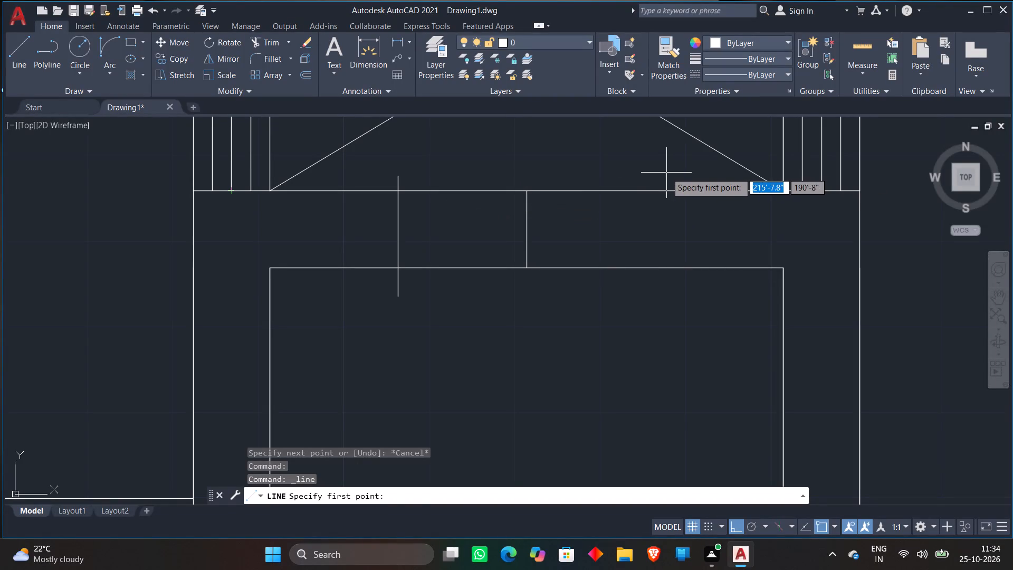
{"action": "left_click", "coordinate": [651, 169]}
{"action": "left_click", "coordinate": [669, 312]}
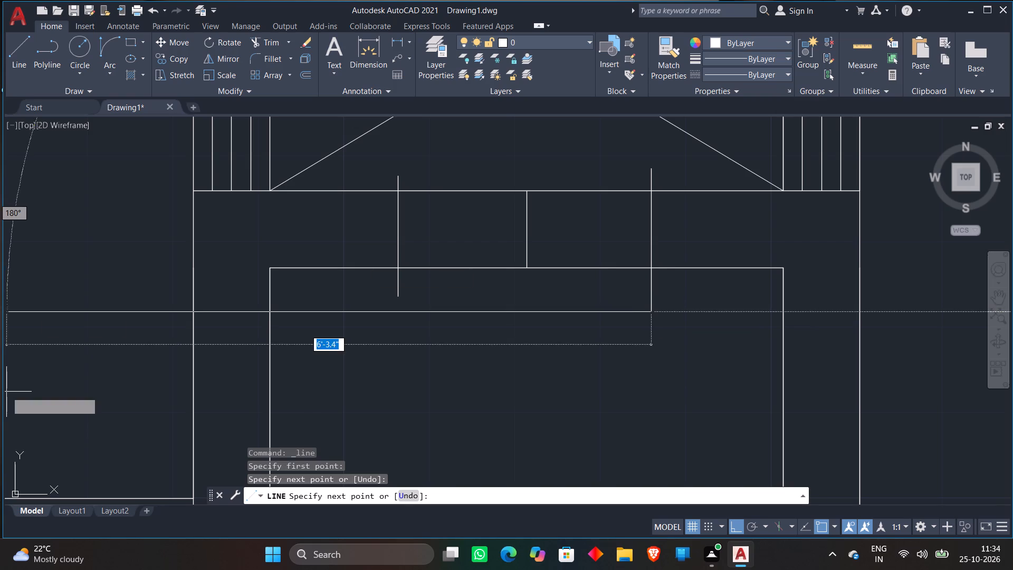
Draw a 5' wide window outline across the north wall east of the X-marked shaft, starting at the midpoint of the outer wall line.
{"action": "left_click", "coordinate": [27, 62]}
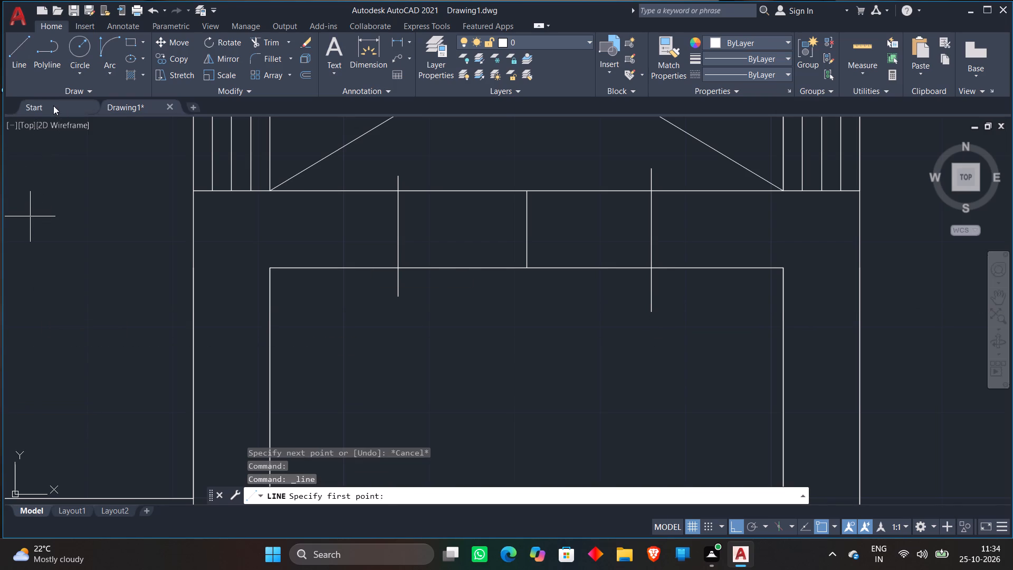
{"action": "scroll", "coordinate": [265, 203], "scroll_direction": "down", "scroll_amount": 4}
{"action": "scroll", "coordinate": [441, 280], "scroll_direction": "down", "scroll_amount": 1}
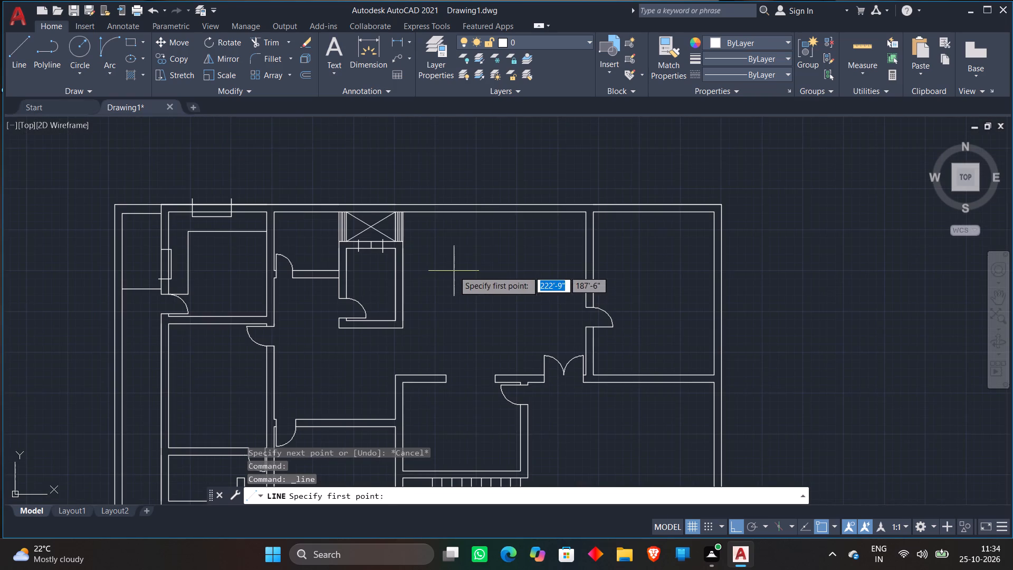
{"action": "middle_click_drag", "start_coordinate": [454, 271], "coordinate": [353, 337]}
{"action": "scroll", "coordinate": [378, 297], "scroll_direction": "up", "scroll_amount": 2}
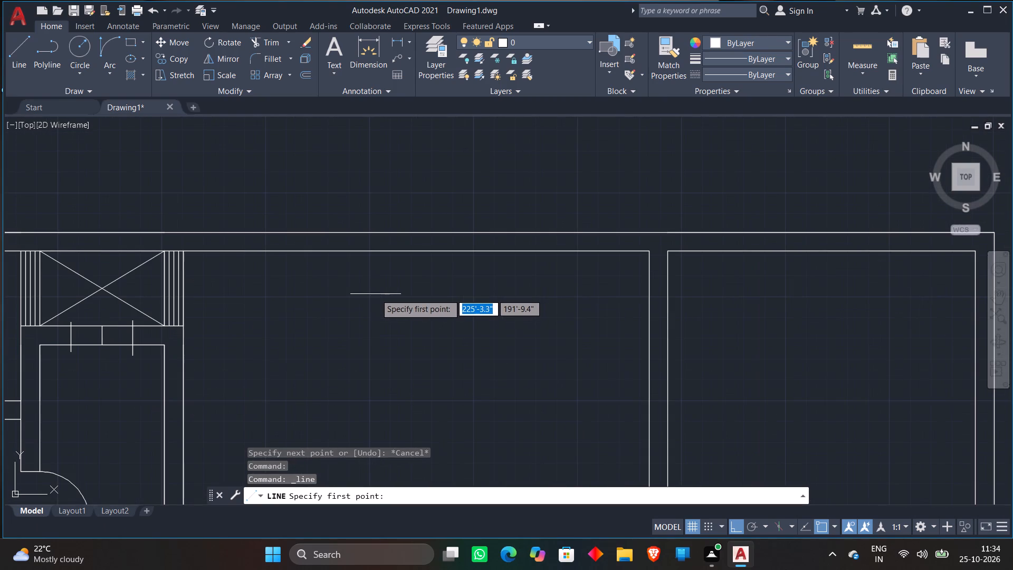
{"action": "left_click", "coordinate": [280, 231]}
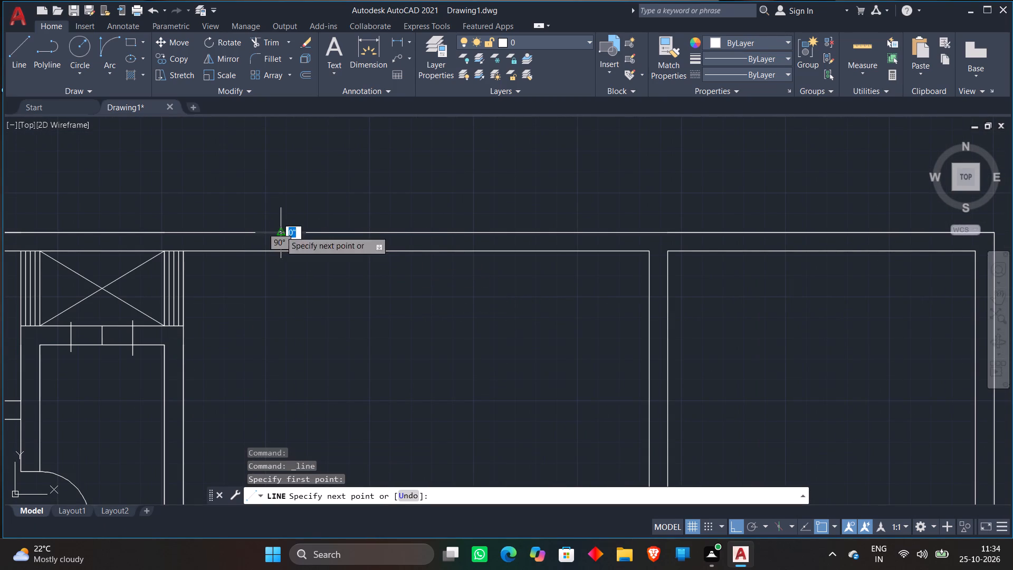
{"action": "left_click", "coordinate": [281, 258]}
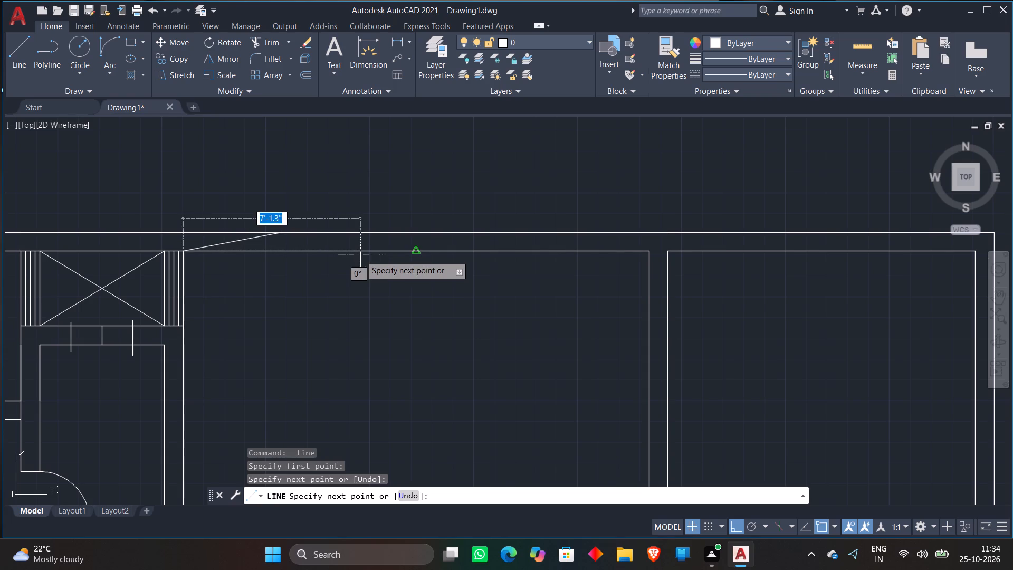
{"action": "key", "text": "ctrl+z"}
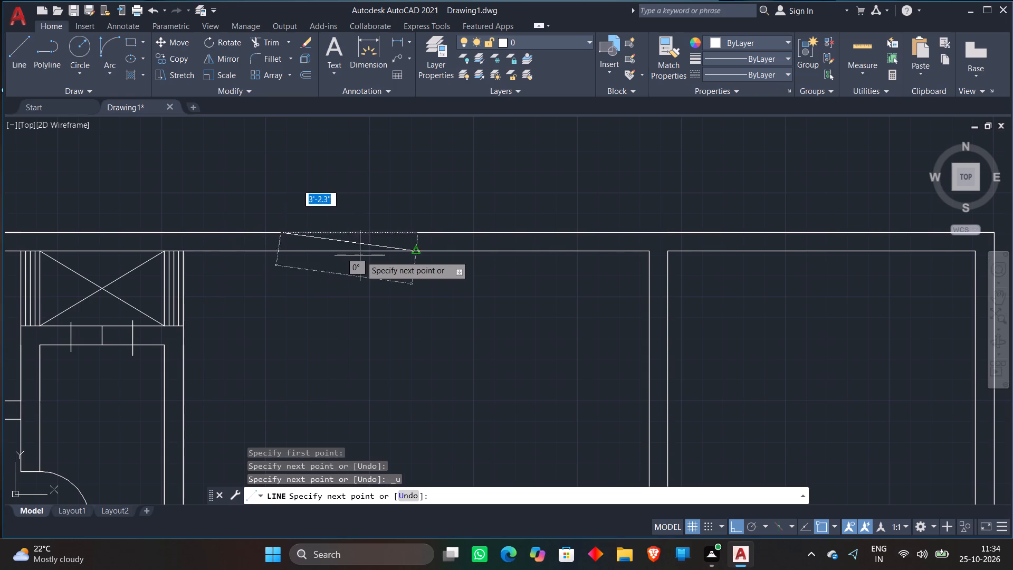
{"action": "left_click", "coordinate": [316, 293]}
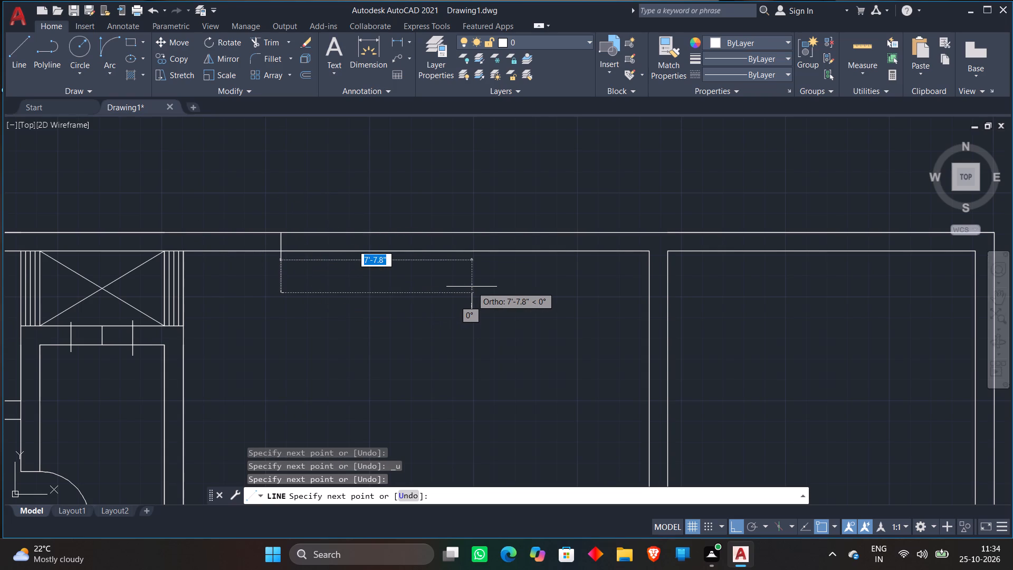
{"action": "type", "text": "5'"}
{"action": "key", "text": "Return"}
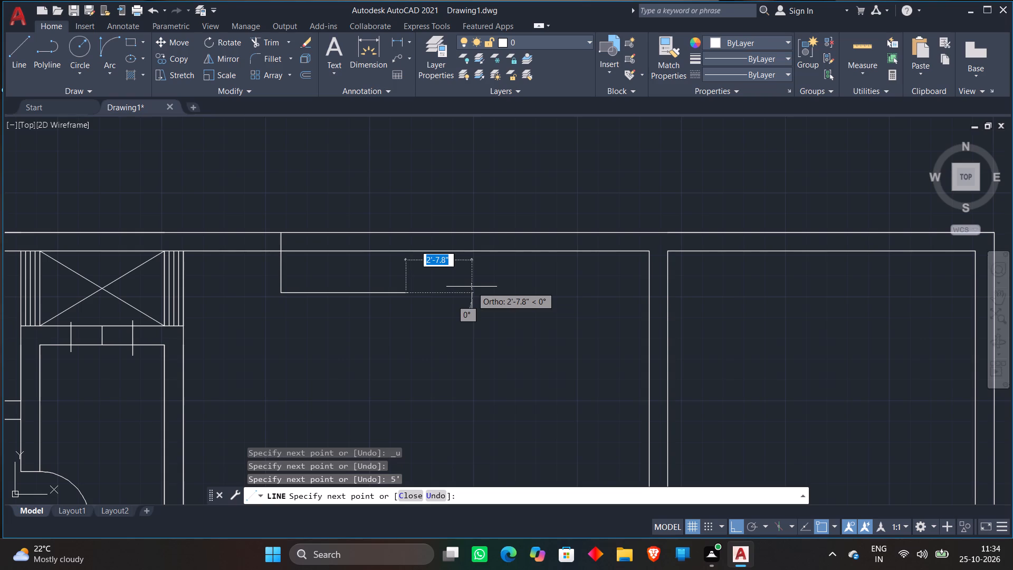
{"action": "left_click", "coordinate": [423, 202]}
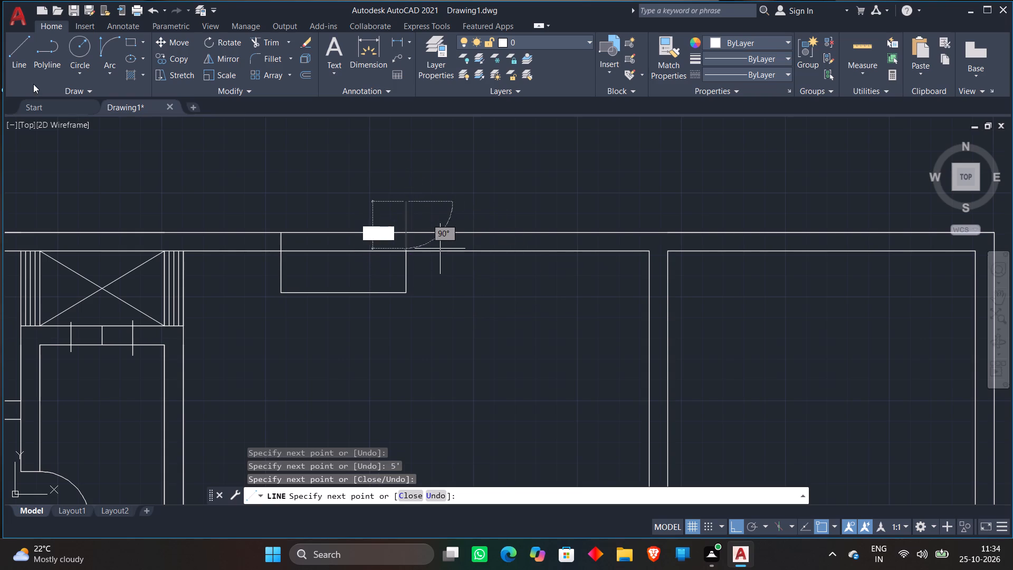
Draw half of a window outline across the northeast room's north wall, from the inner wall line's midpoint and extending 2' west.
{"action": "left_click", "coordinate": [22, 55]}
{"action": "scroll", "coordinate": [330, 170], "scroll_direction": "down", "scroll_amount": 3}
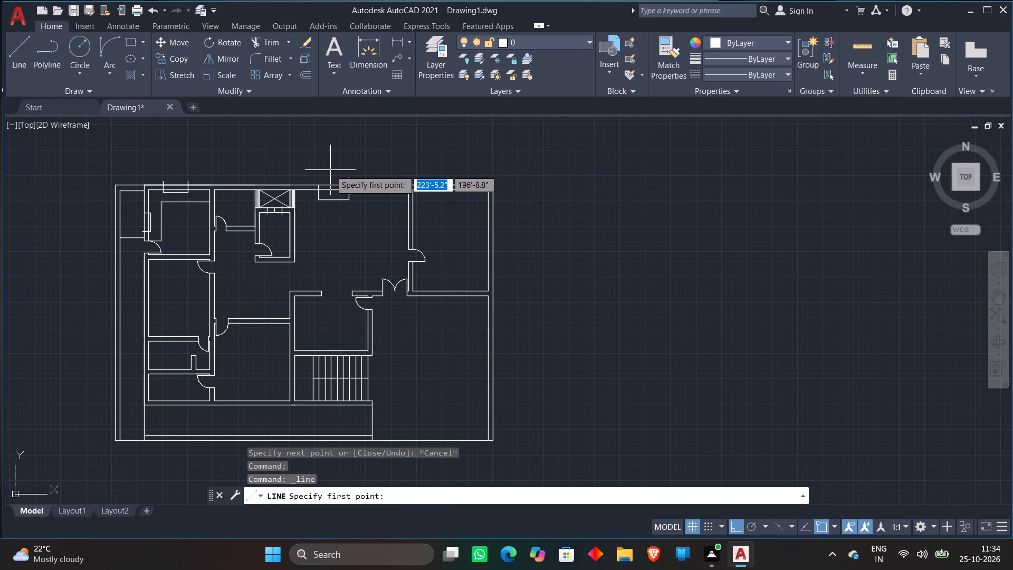
{"action": "scroll", "coordinate": [330, 170], "scroll_direction": "down", "scroll_amount": 1}
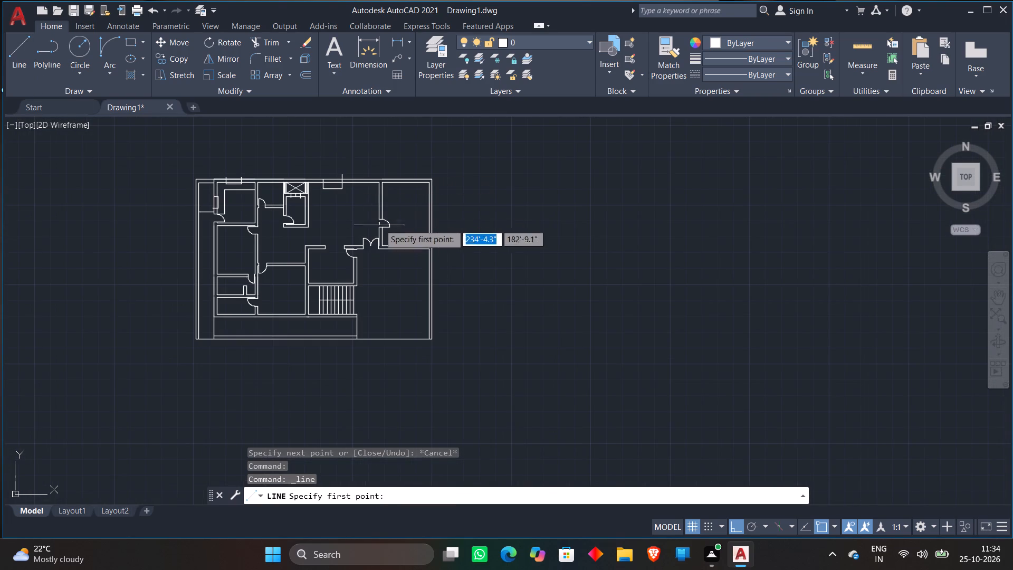
{"action": "scroll", "coordinate": [396, 178], "scroll_direction": "up", "scroll_amount": 1}
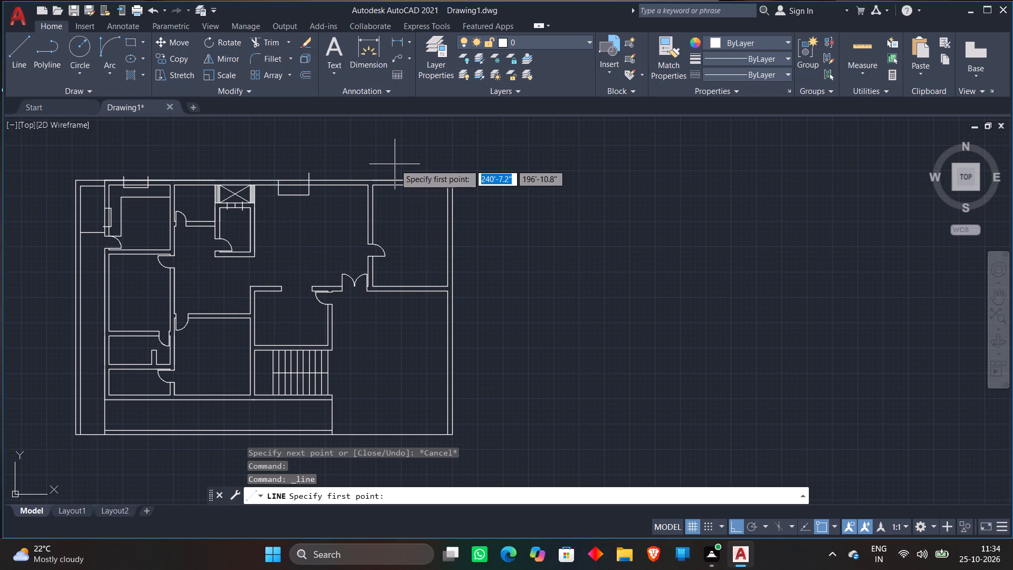
{"action": "scroll", "coordinate": [395, 174], "scroll_direction": "up", "scroll_amount": 2}
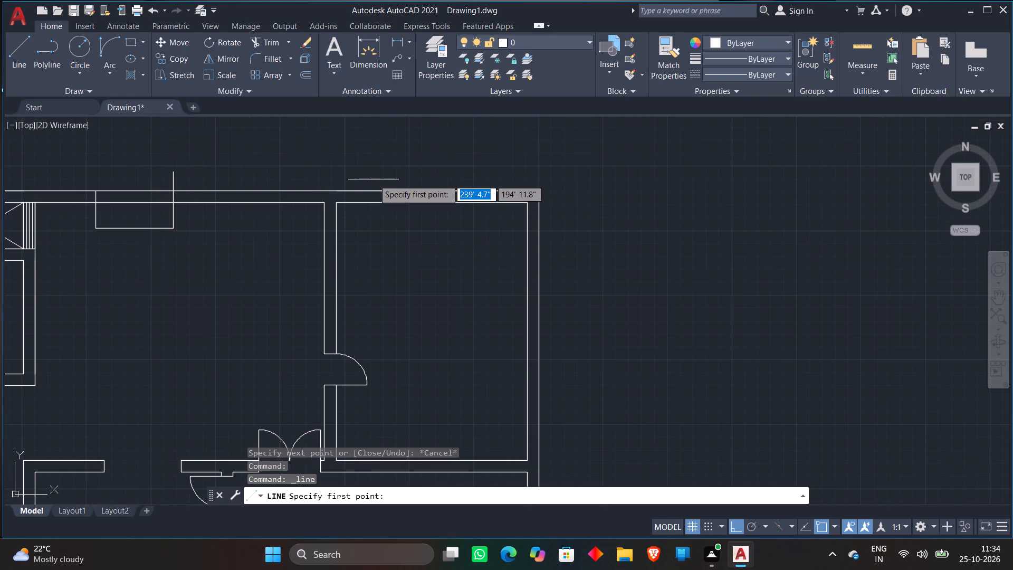
{"action": "scroll", "coordinate": [374, 179], "scroll_direction": "up", "scroll_amount": 2}
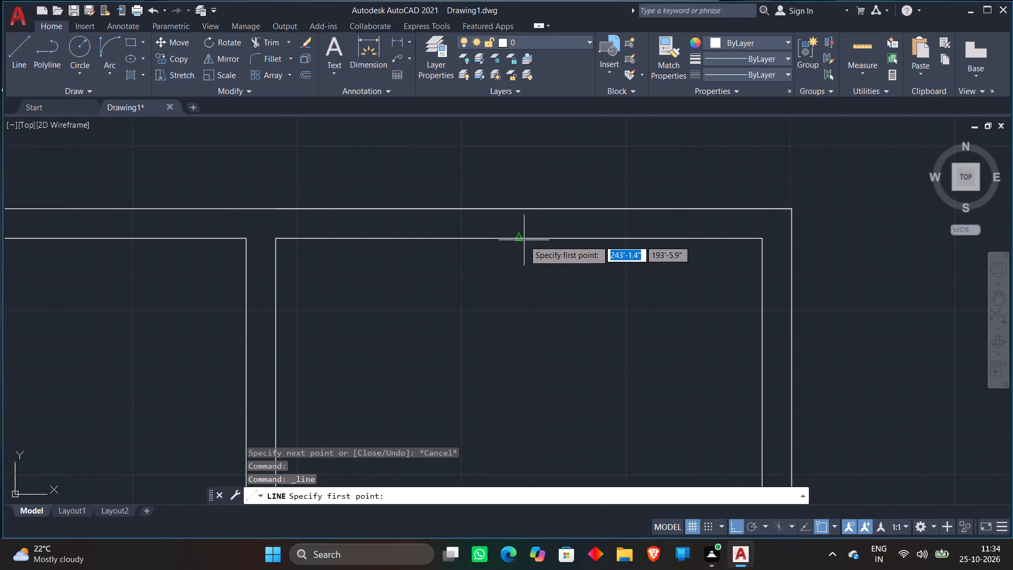
{"action": "left_click", "coordinate": [518, 237]}
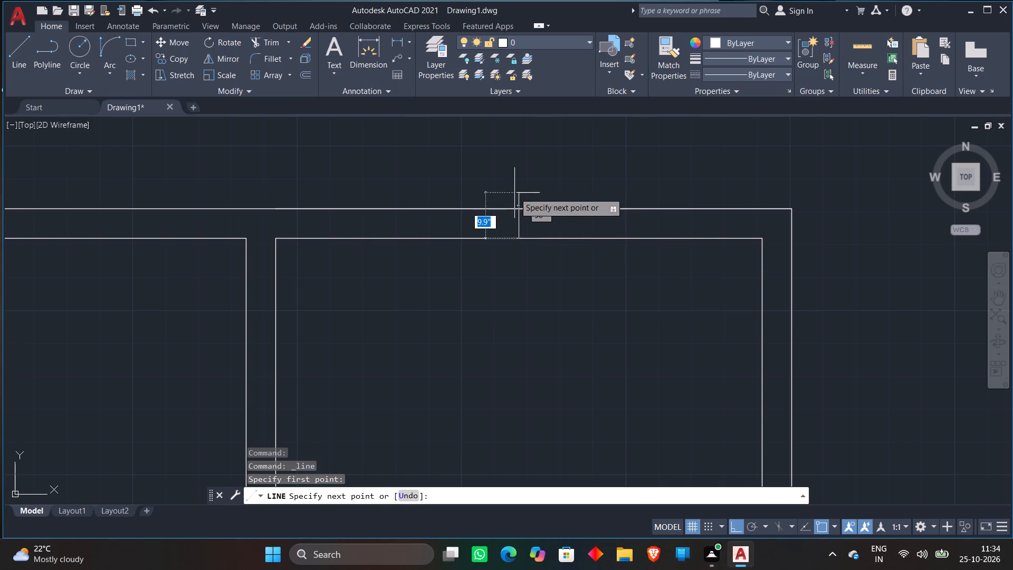
{"action": "left_click", "coordinate": [513, 190]}
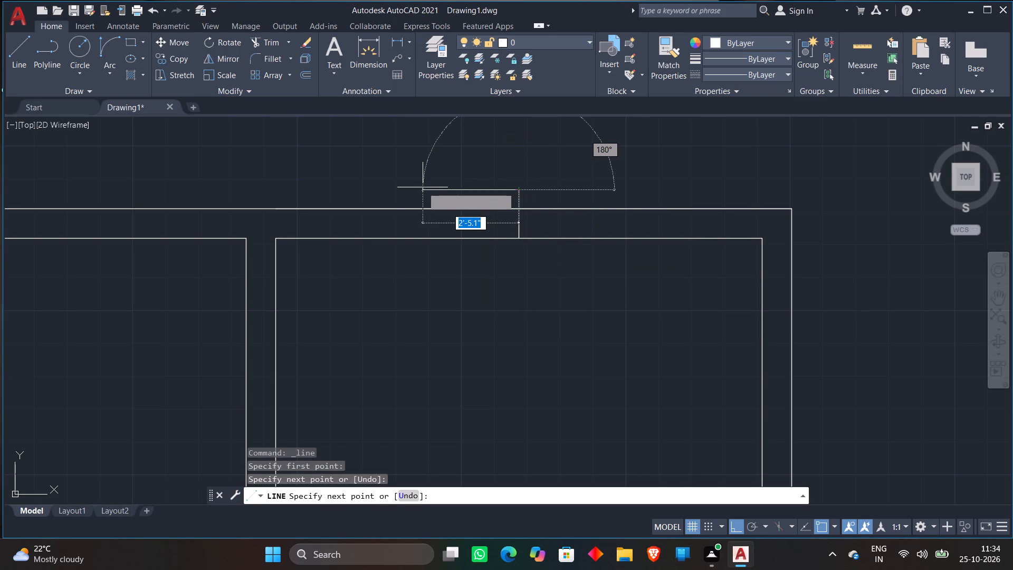
{"action": "key", "text": "2"}
{"action": "key", "text": "apostrophe"}
{"action": "key", "text": "Return"}
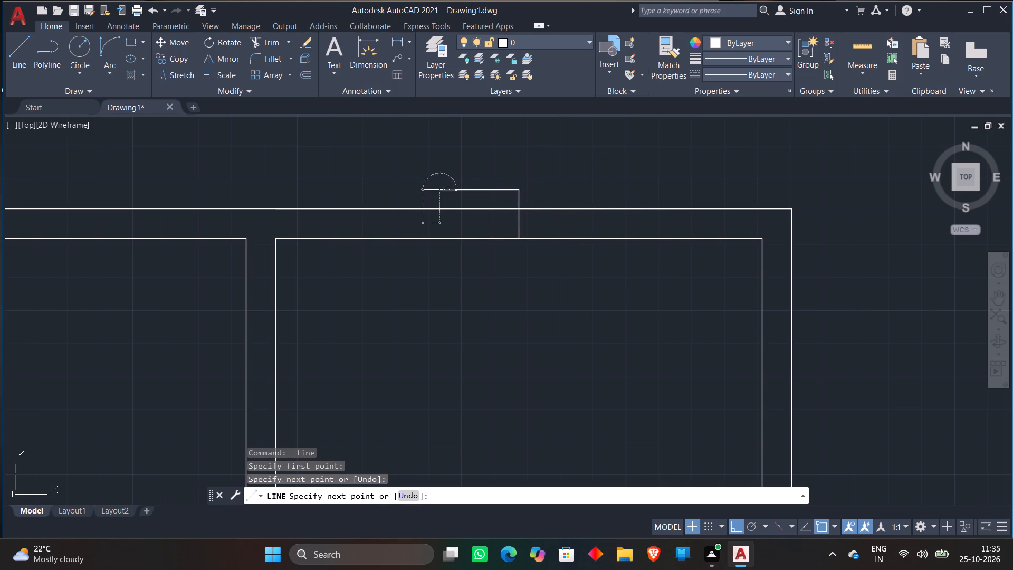
{"action": "left_click", "coordinate": [429, 265]}
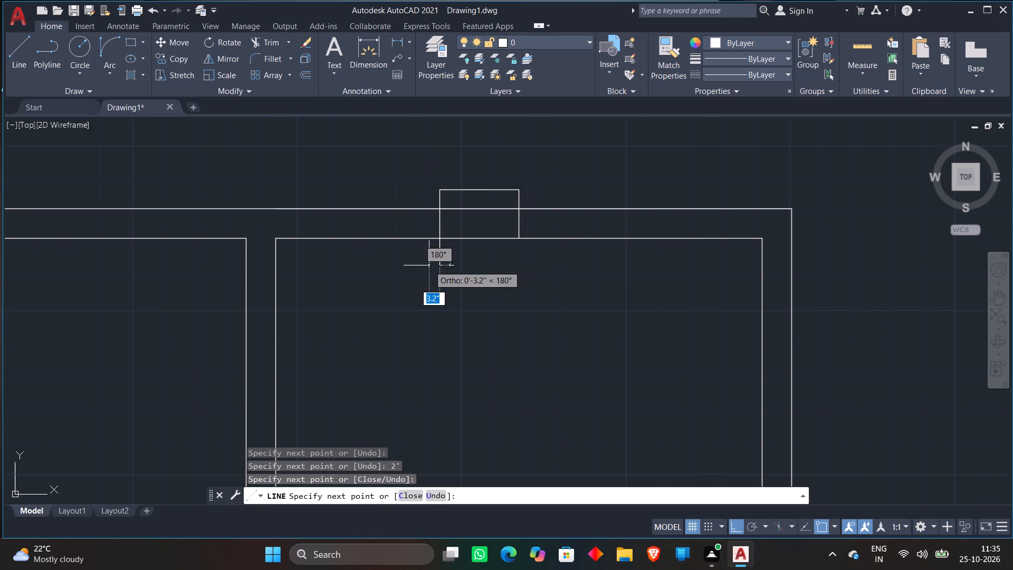
Draw the other half of the northeast room's north window outline, 2' east from the centre line's outer end and back across the wall.
{"action": "left_click", "coordinate": [9, 51]}
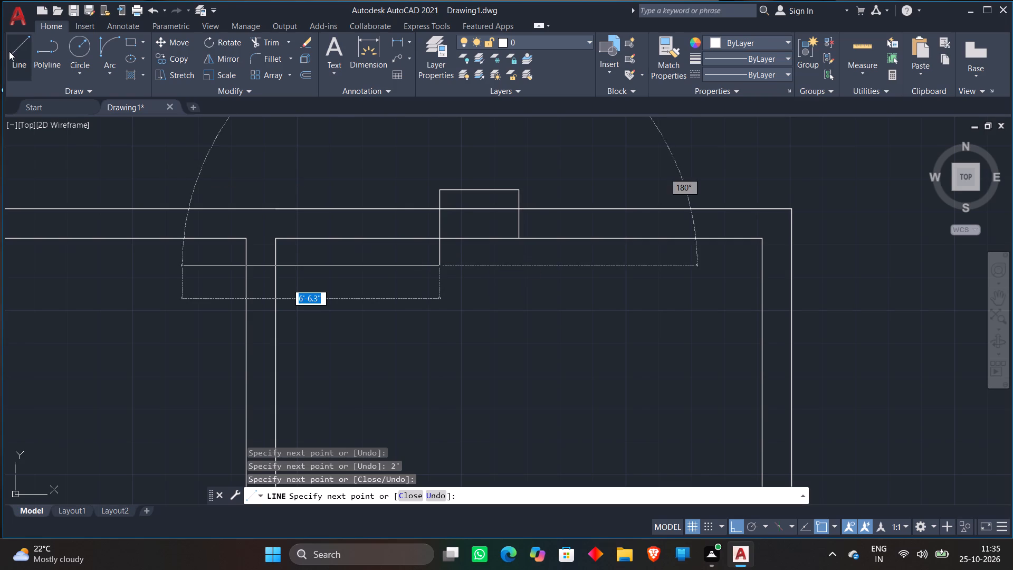
{"action": "left_click", "coordinate": [519, 192]}
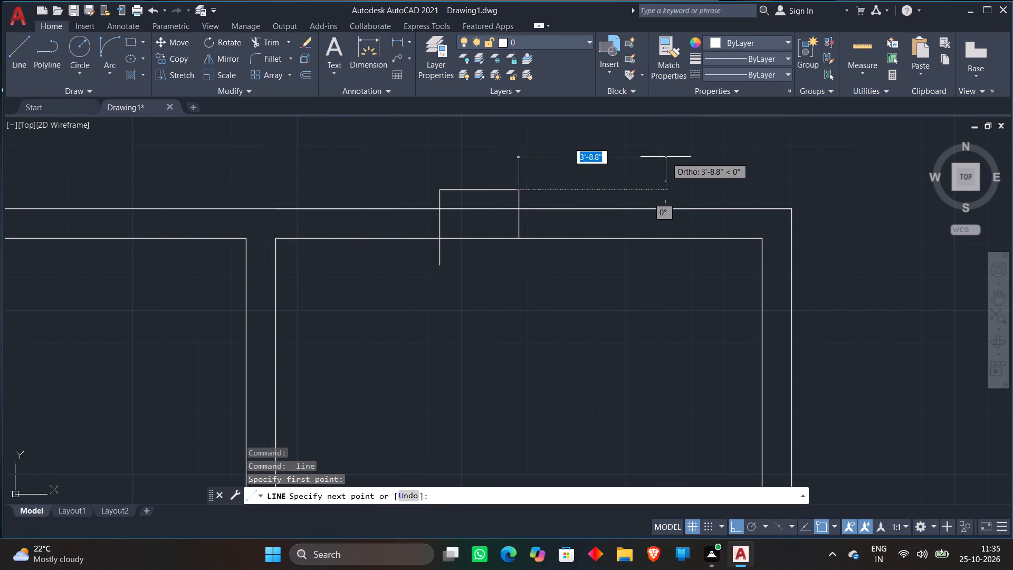
{"action": "type", "text": "2'"}
{"action": "key", "text": "Return"}
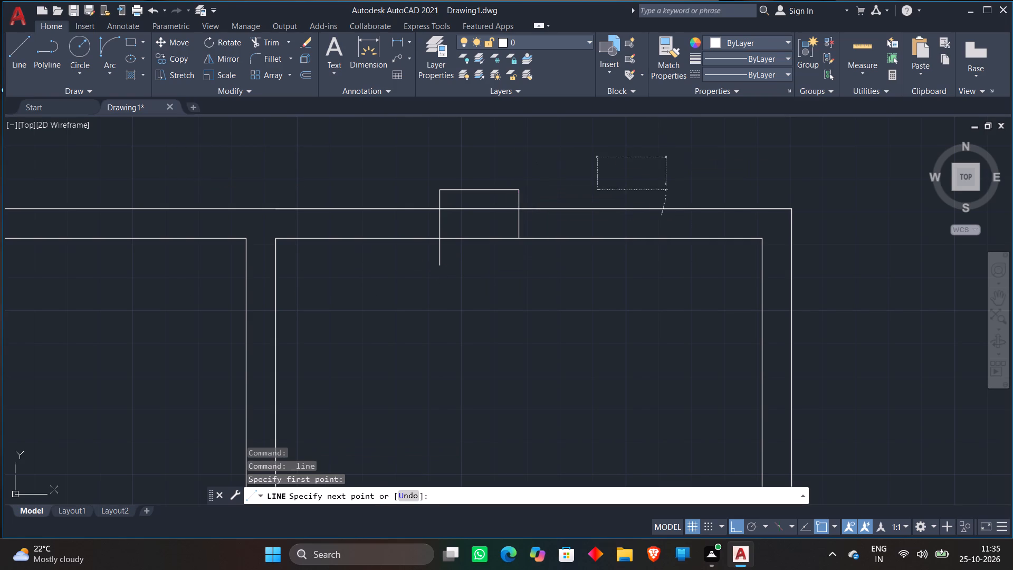
{"action": "left_click", "coordinate": [592, 271]}
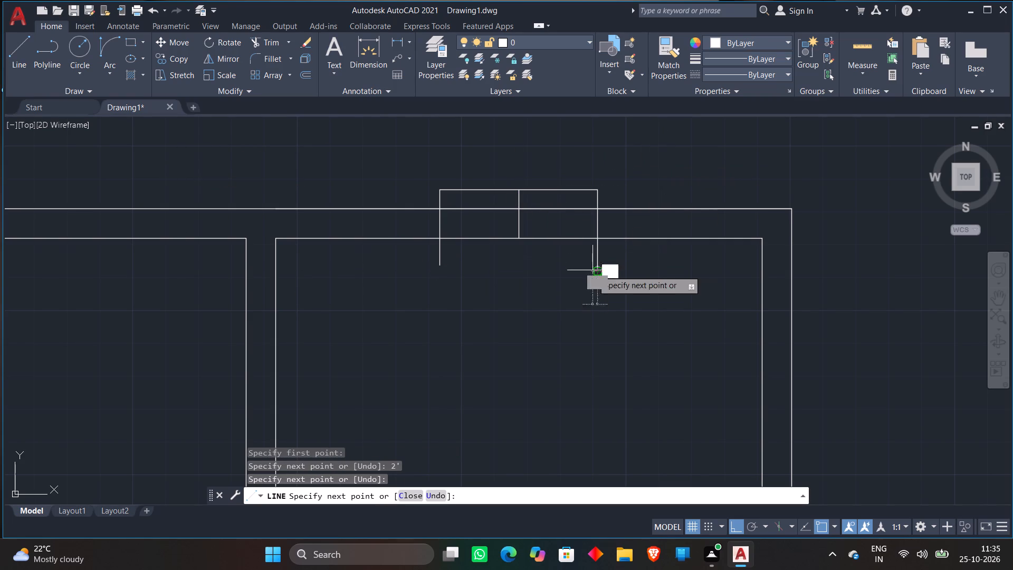
Draw half of a window outline across the northeast room's east wall, from the inner wall line's midpoint and extending 3' north.
{"action": "left_click", "coordinate": [17, 61]}
{"action": "scroll", "coordinate": [456, 187], "scroll_direction": "down", "scroll_amount": 2}
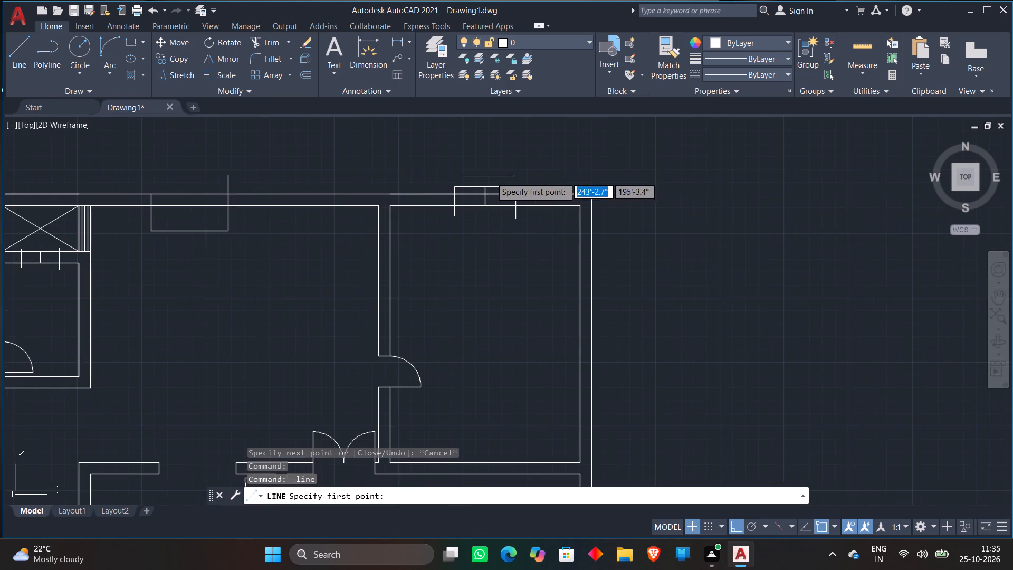
{"action": "scroll", "coordinate": [510, 170], "scroll_direction": "down", "scroll_amount": 1}
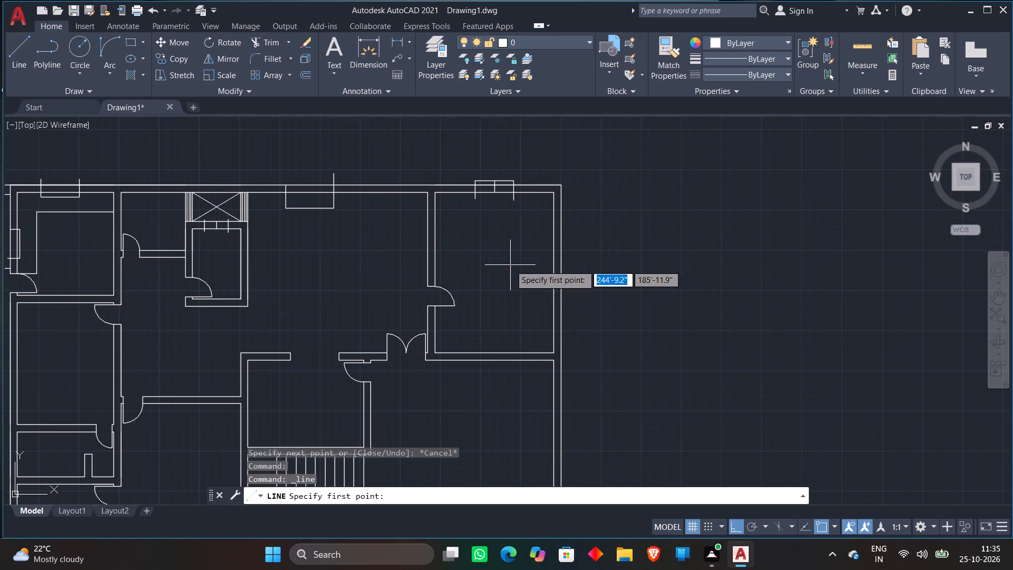
{"action": "middle_click_drag", "start_coordinate": [510, 265], "coordinate": [518, 205]}
{"action": "scroll", "coordinate": [559, 192], "scroll_direction": "up", "scroll_amount": 1}
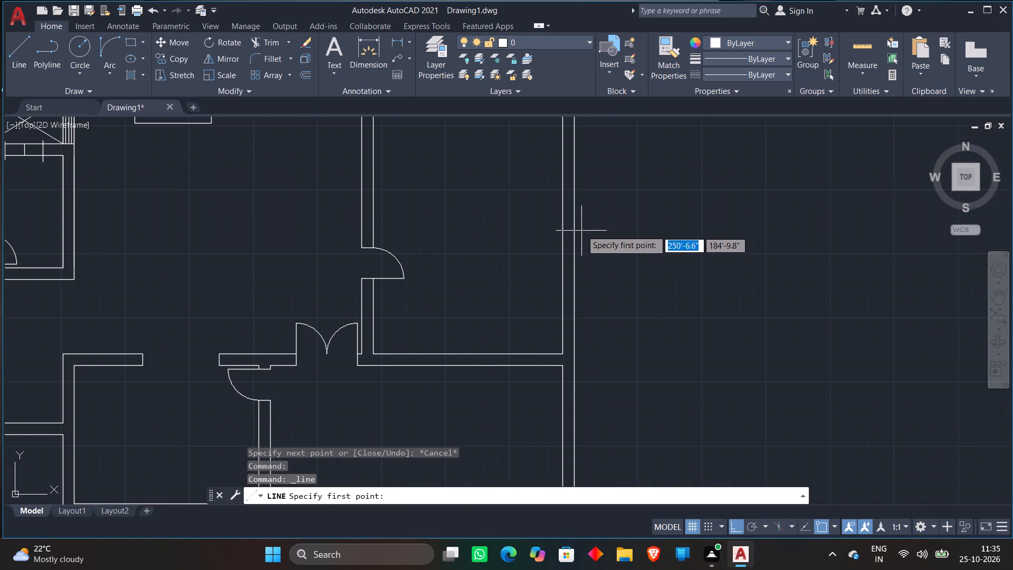
{"action": "left_click", "coordinate": [559, 224]}
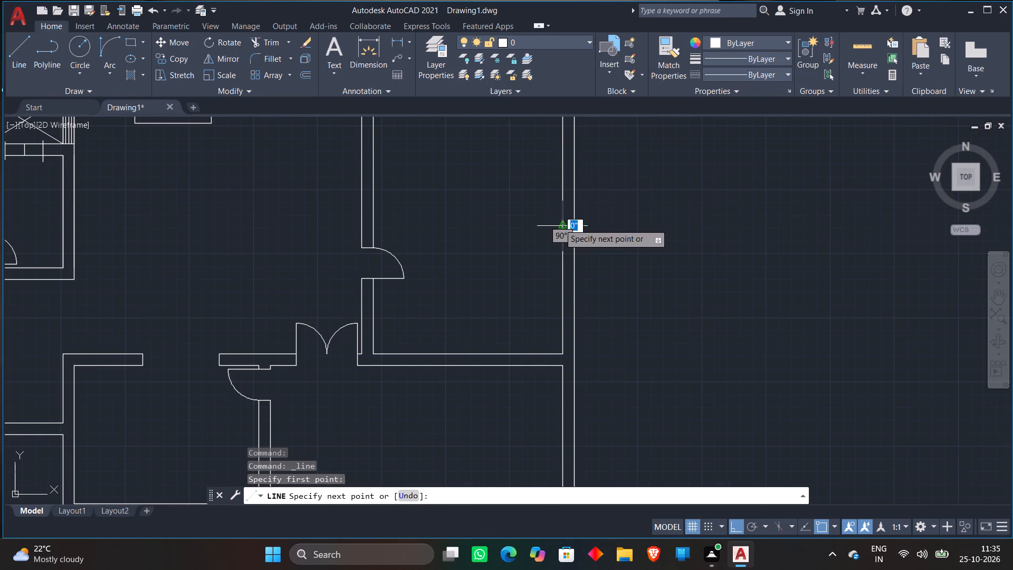
{"action": "left_click", "coordinate": [615, 221]}
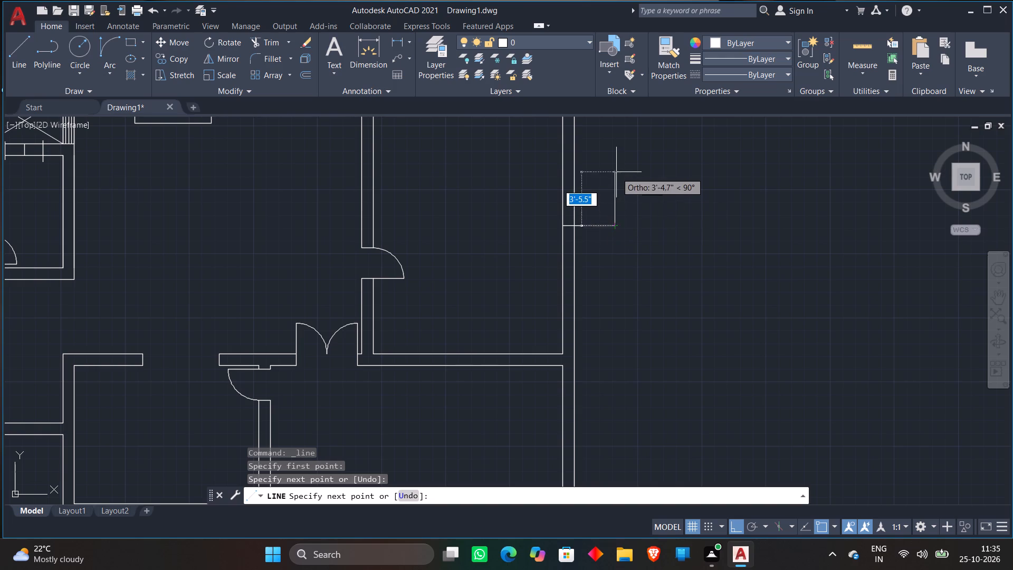
{"action": "type", "text": "3["}
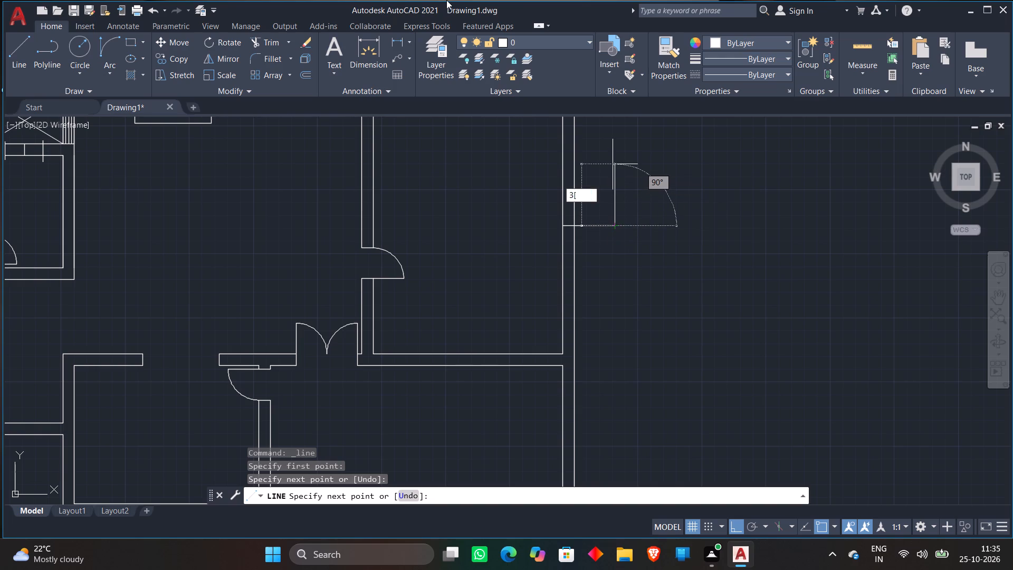
{"action": "key", "text": "BackSpace"}
{"action": "key", "text": "apostrophe"}
{"action": "key", "text": "Return"}
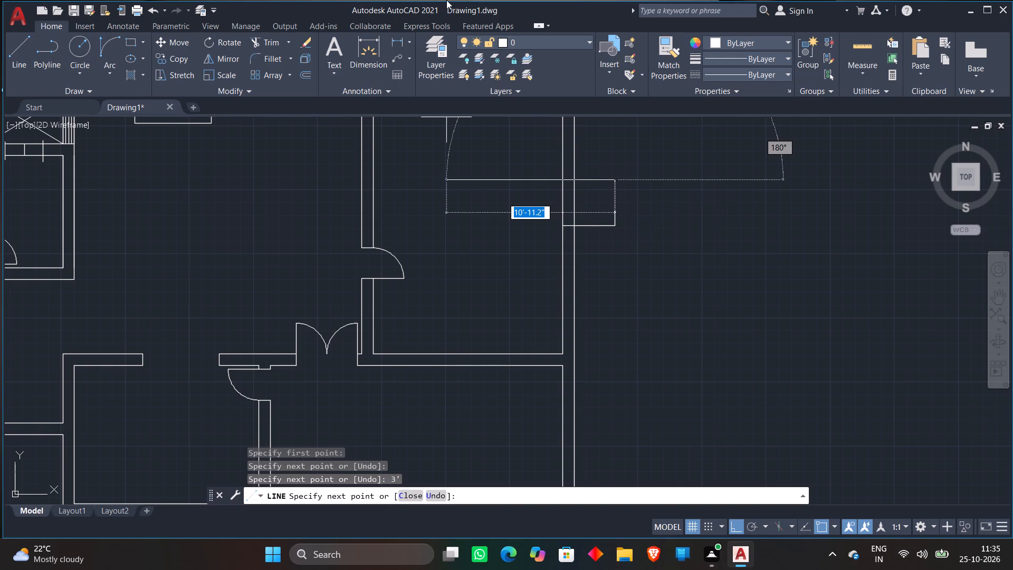
{"action": "left_click", "coordinate": [518, 167]}
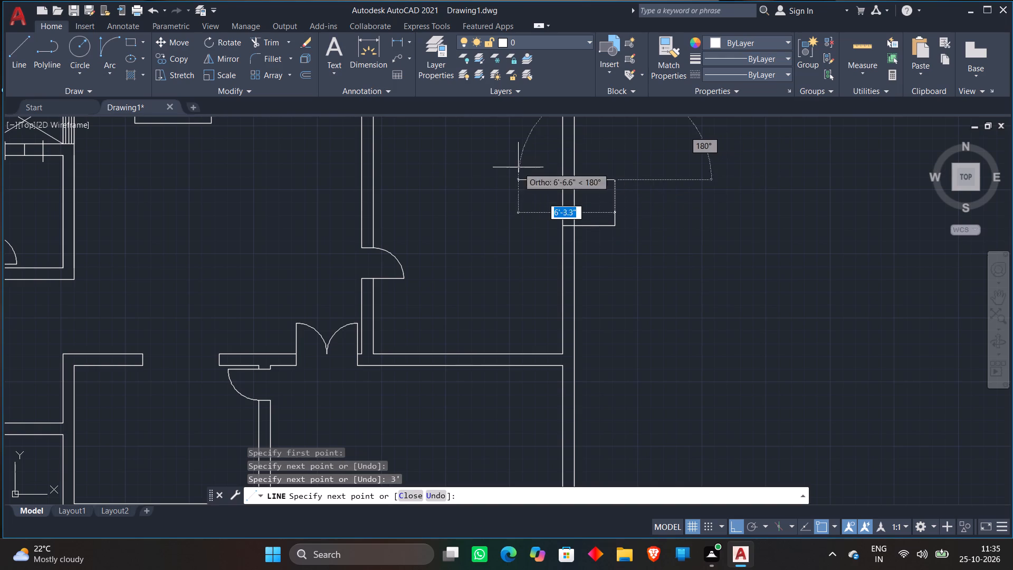
Draw the other half of the east wall window outline, 3' south from the centre line's outer end and back across the wall.
{"action": "left_click", "coordinate": [16, 50]}
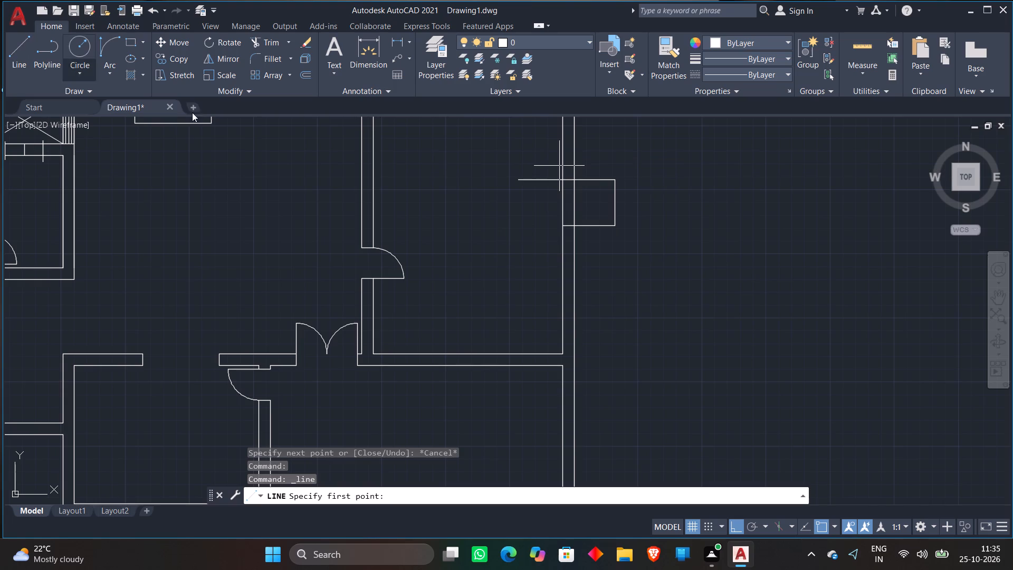
{"action": "left_click", "coordinate": [618, 224]}
{"action": "type", "text": "3'"}
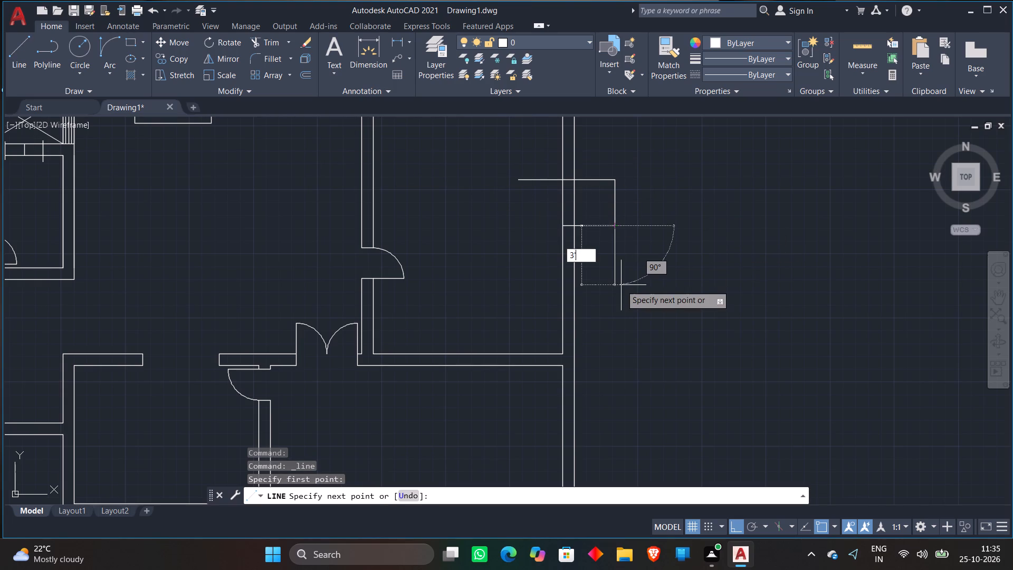
{"action": "key", "text": "Return"}
{"action": "left_click", "coordinate": [522, 292]}
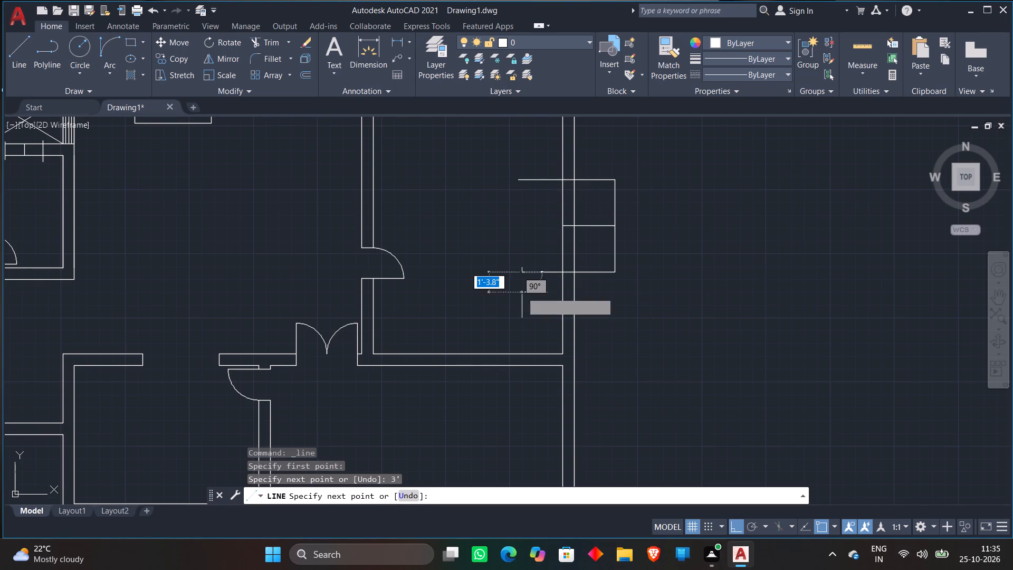
Draw half of a window outline across the west wall of the room below the northwest room, from the inner line's midpoint and extending 2' north.
{"action": "left_click", "coordinate": [23, 44]}
{"action": "scroll", "coordinate": [562, 195], "scroll_direction": "down", "scroll_amount": 2}
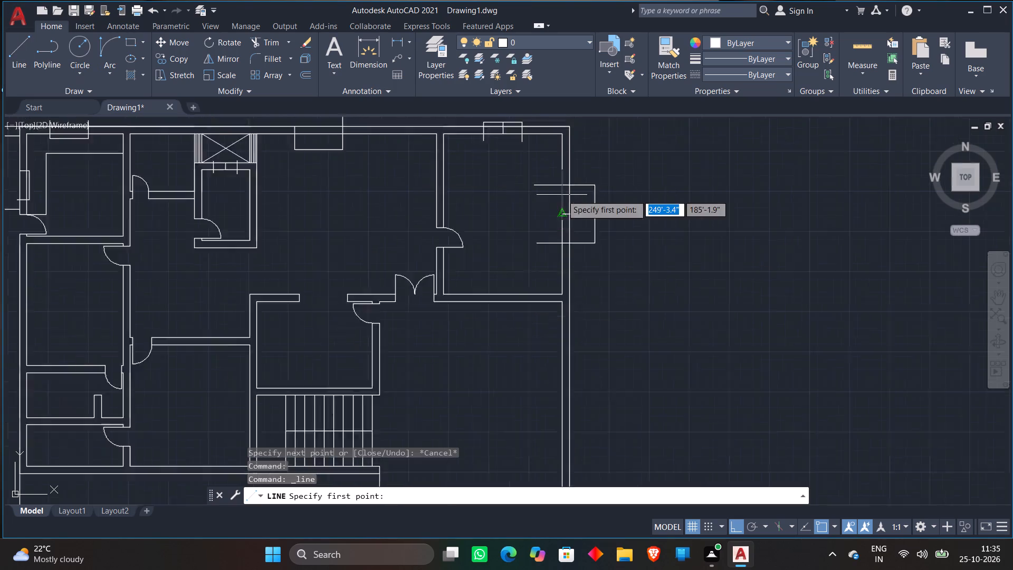
{"action": "scroll", "coordinate": [562, 195], "scroll_direction": "down", "scroll_amount": 1}
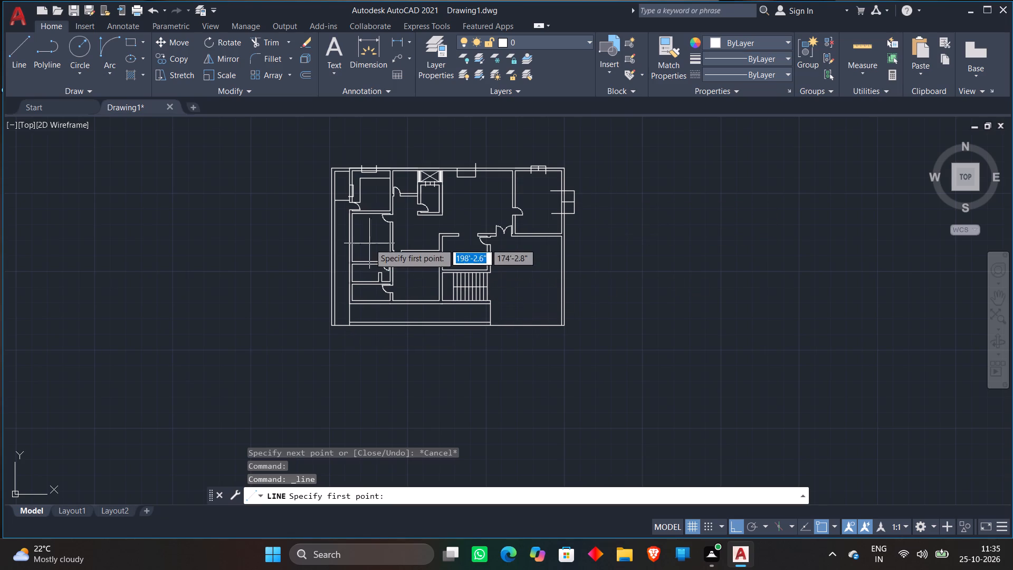
{"action": "scroll", "coordinate": [350, 233], "scroll_direction": "up", "scroll_amount": 3}
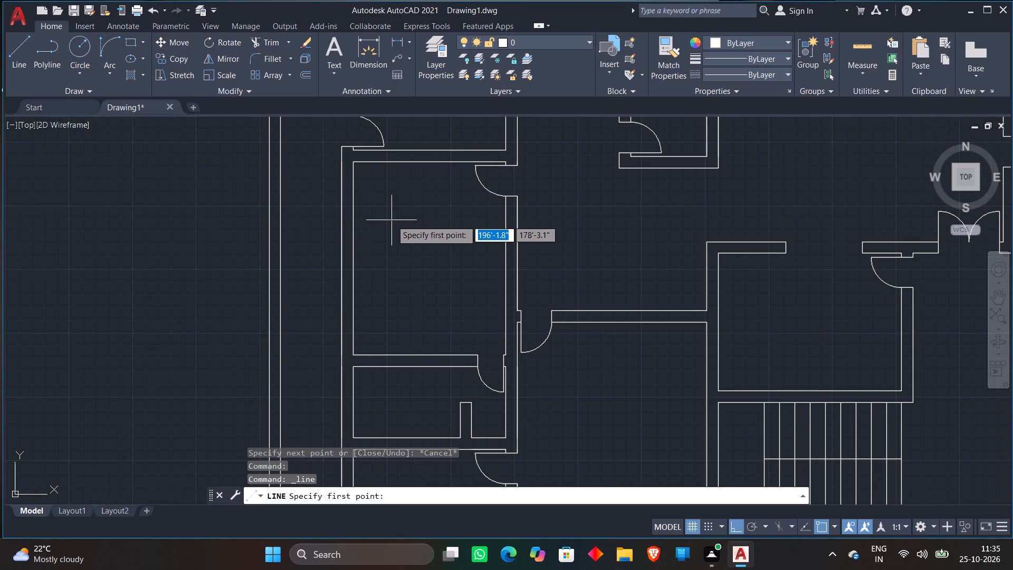
{"action": "left_click", "coordinate": [351, 262]}
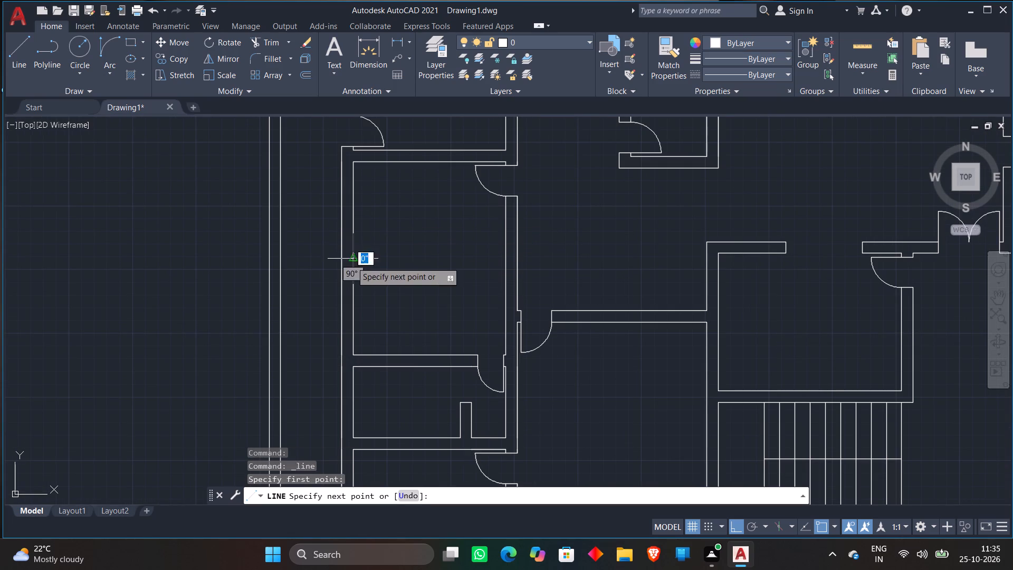
{"action": "left_click", "coordinate": [321, 262]}
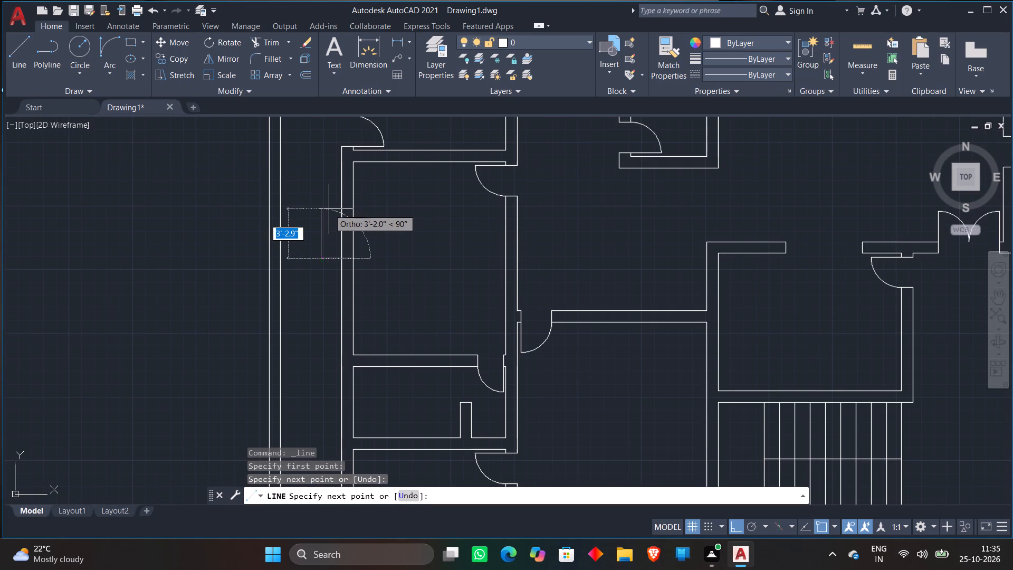
{"action": "type", "text": "2'"}
{"action": "key", "text": "Return"}
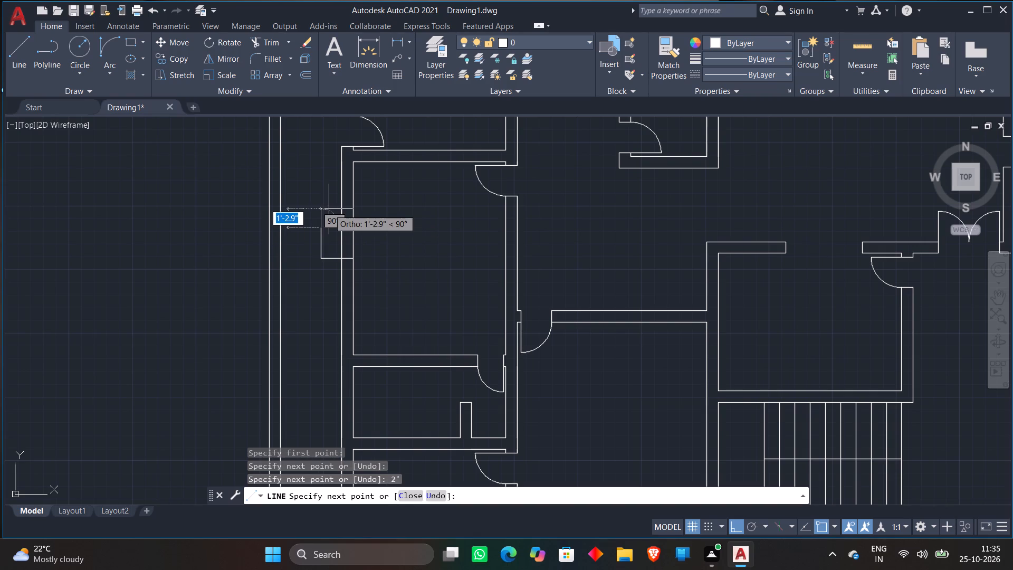
{"action": "left_click", "coordinate": [402, 216]}
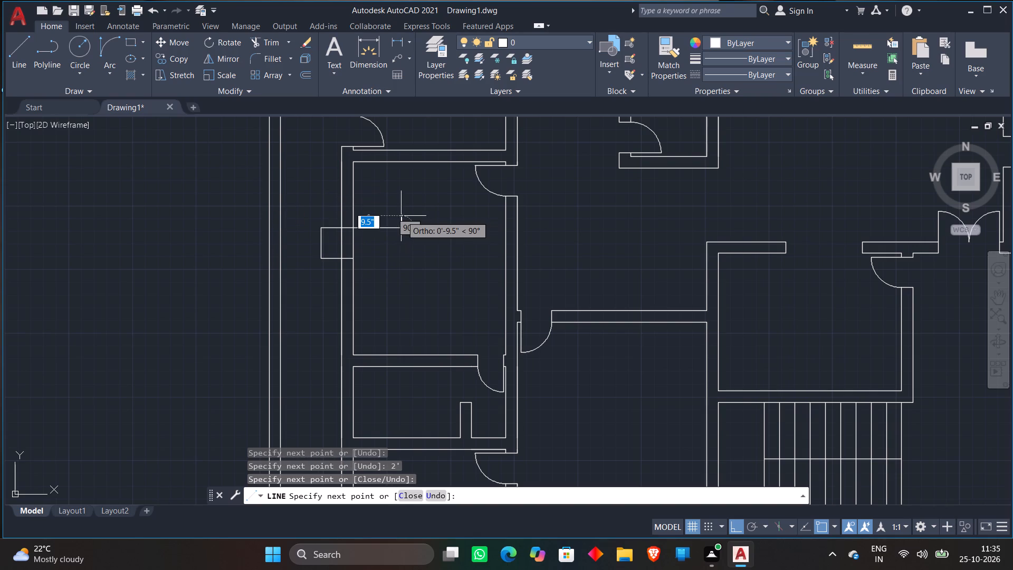
Draw the other half of that west wall window outline, 2' south from the centre line's outer end and back across the wall.
{"action": "left_click", "coordinate": [12, 42]}
{"action": "left_click", "coordinate": [319, 258]}
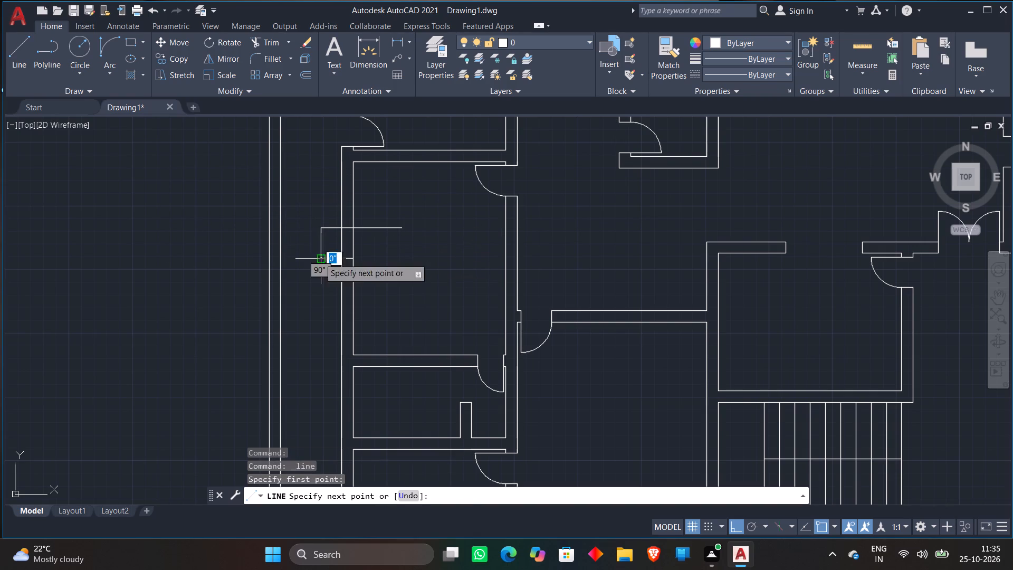
{"action": "type", "text": "2'"}
{"action": "key", "text": "Return"}
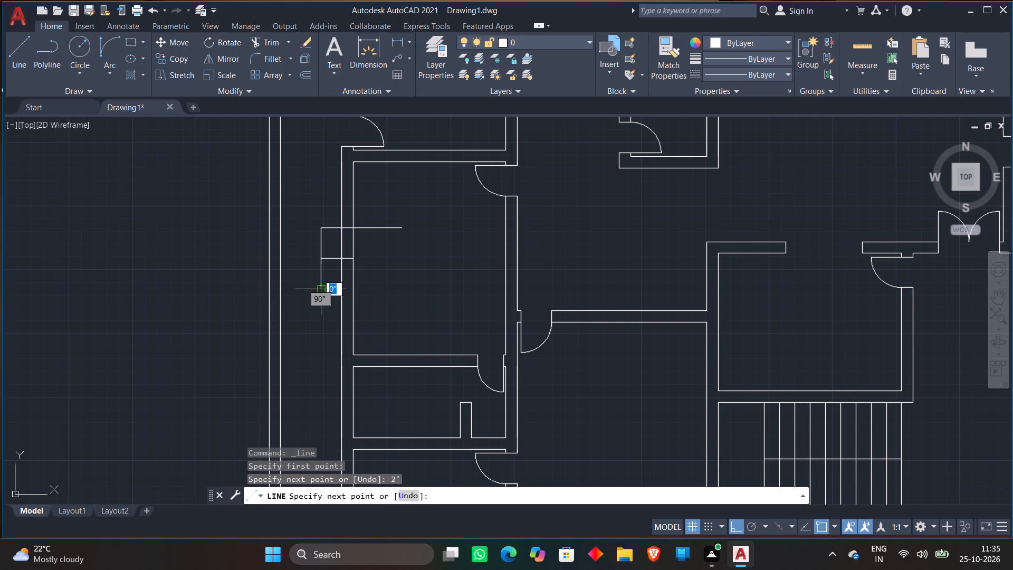
{"action": "left_click", "coordinate": [400, 291]}
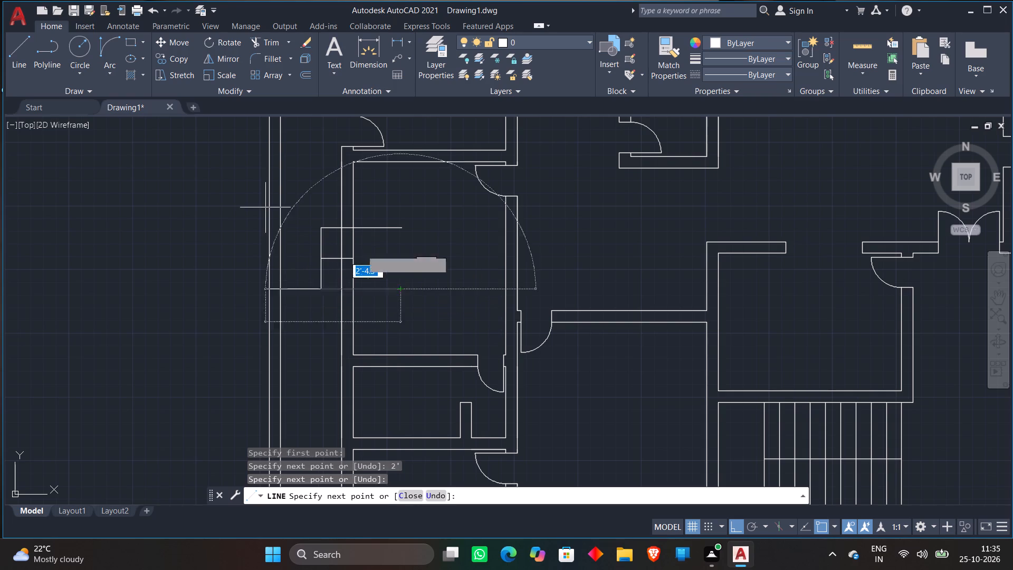
{"action": "left_click", "coordinate": [8, 61]}
{"action": "scroll", "coordinate": [342, 246], "scroll_direction": "down", "scroll_amount": 1}
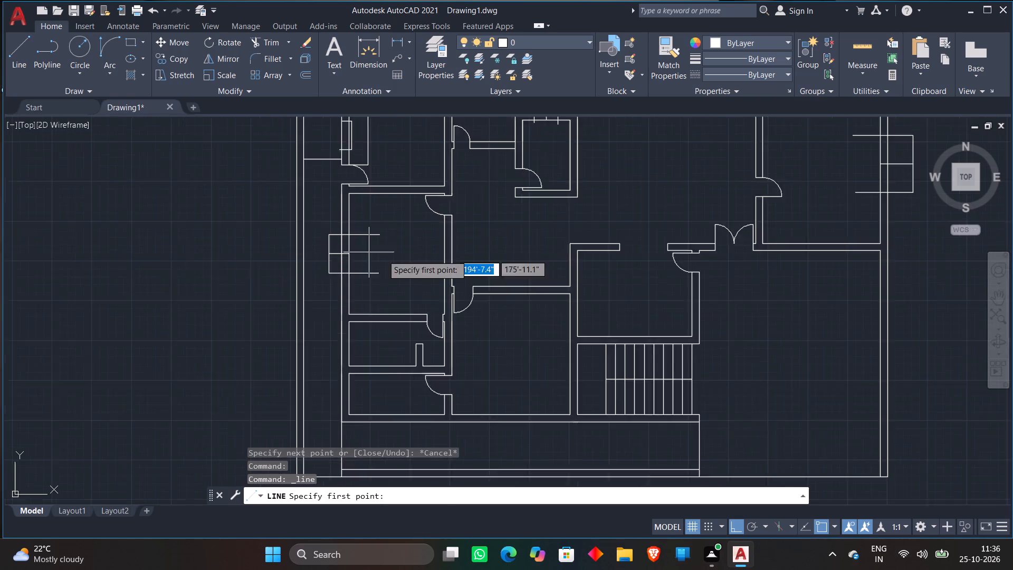
Draw half of a window outline across the west wall of the small room with the stub wall, from the inner line's midpoint and extending 1'6" north.
{"action": "scroll", "coordinate": [385, 255], "scroll_direction": "down", "scroll_amount": 2}
{"action": "scroll", "coordinate": [386, 288], "scroll_direction": "up", "scroll_amount": 5}
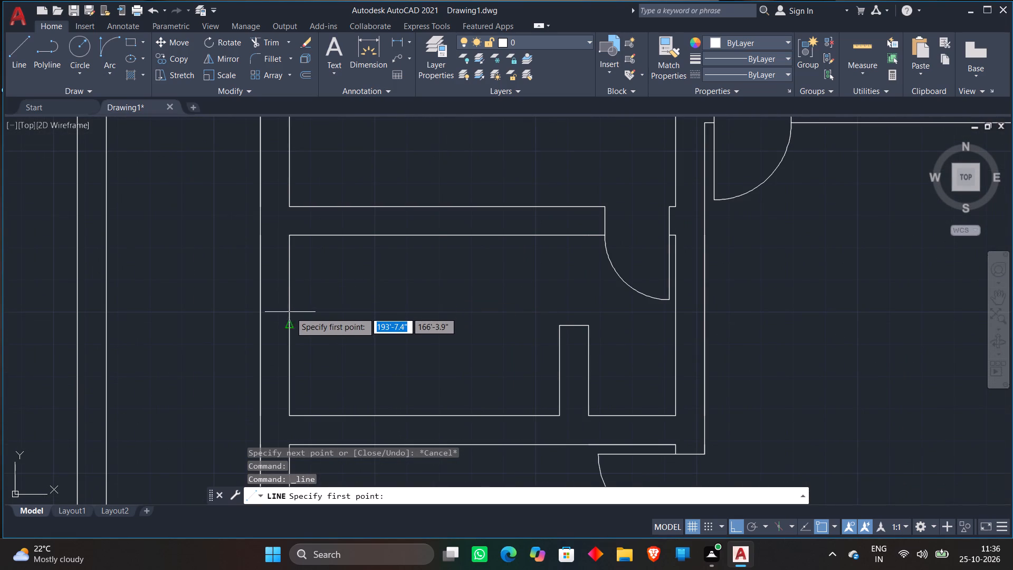
{"action": "left_click", "coordinate": [290, 326]}
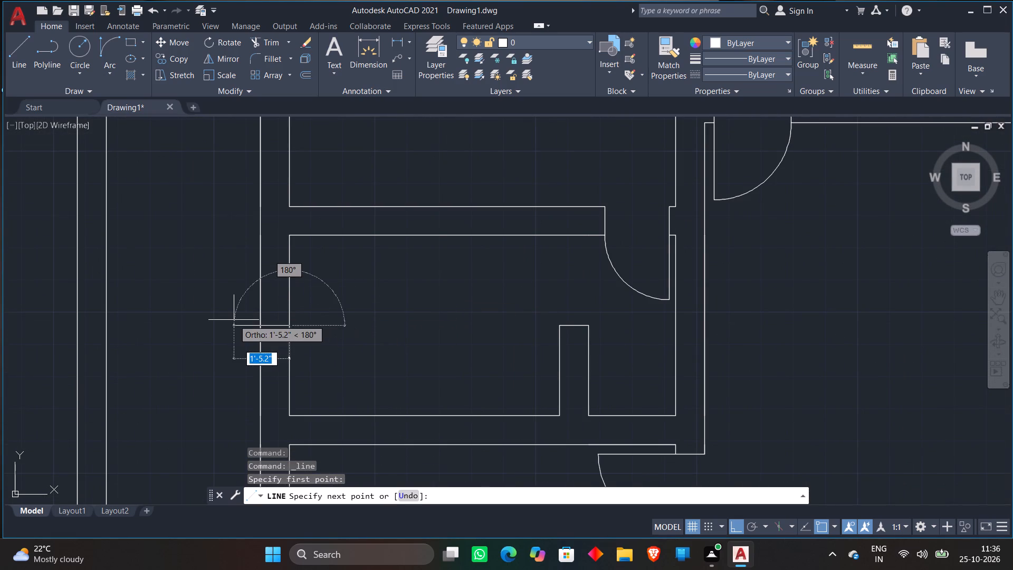
{"action": "left_click", "coordinate": [234, 320]}
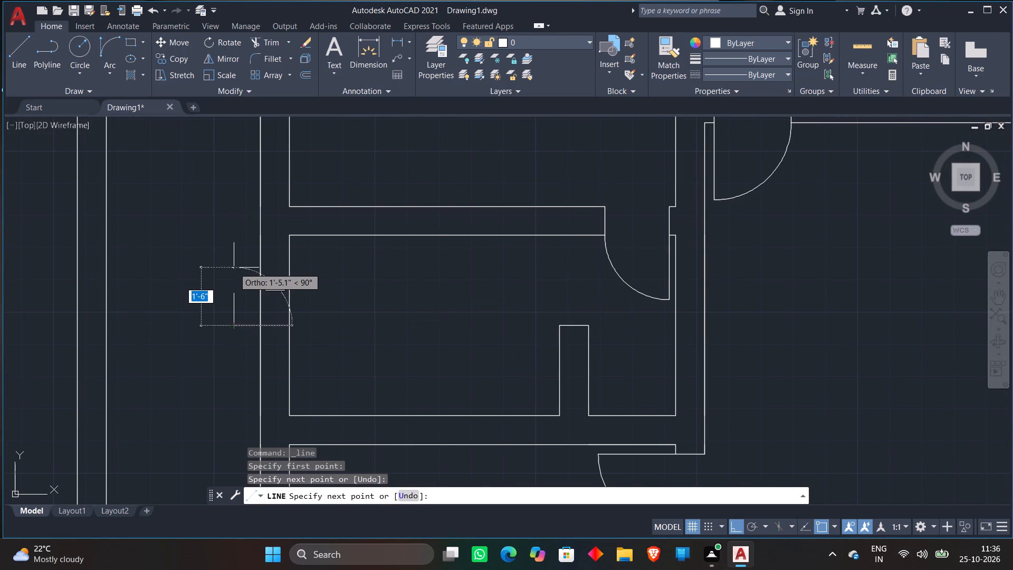
{"action": "type", "text": "1.6\""}
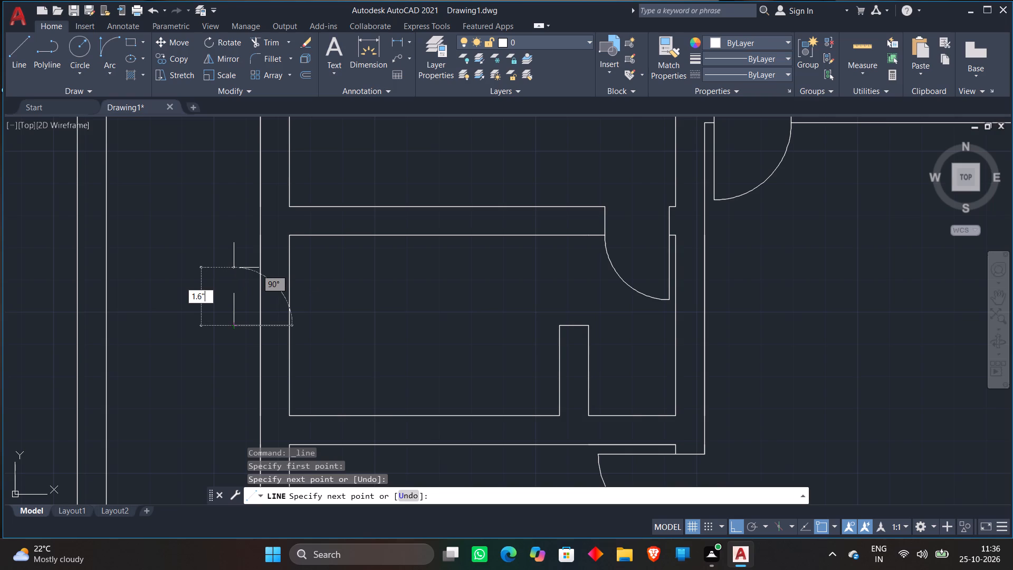
{"action": "key", "text": "BackSpace"}
{"action": "key", "text": "BackSpace"}
{"action": "key", "text": "BackSpace"}
{"action": "type", "text": "'6\""}
{"action": "key", "text": "Return"}
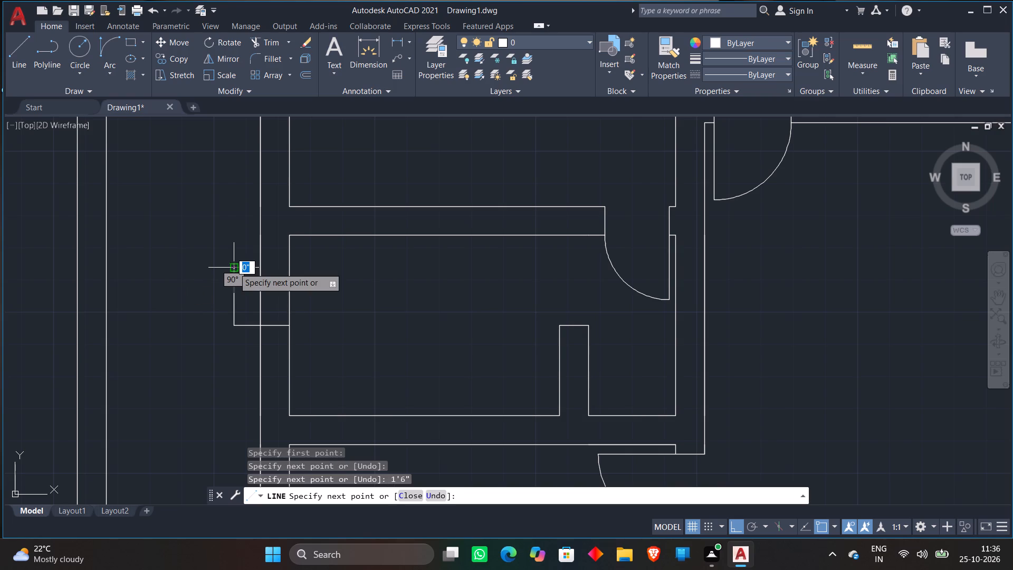
{"action": "left_click", "coordinate": [366, 280]}
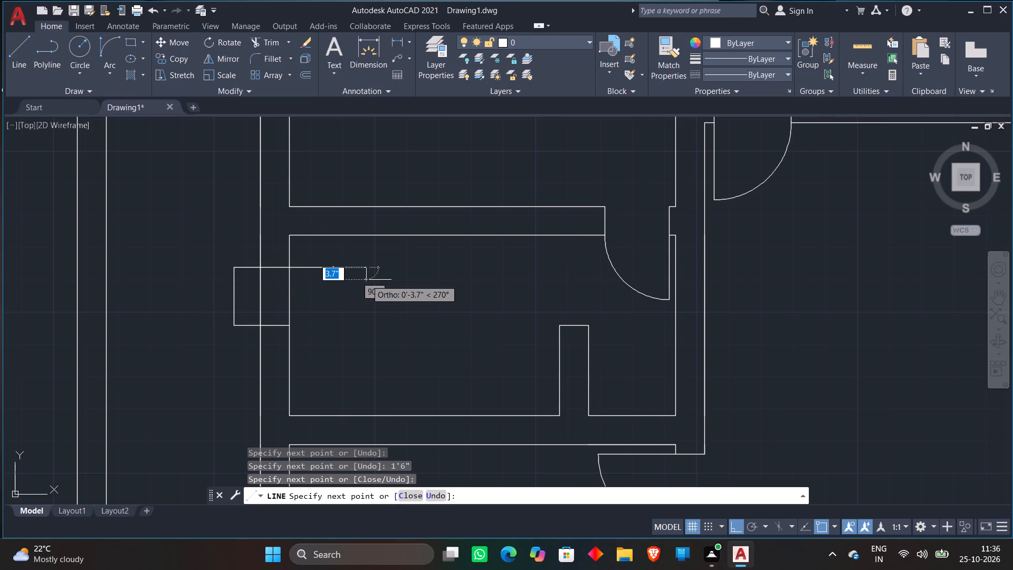
Draw the other half of that window outline, 1'6" south from the centre line's outer end and back across the west wall.
{"action": "left_click", "coordinate": [7, 53]}
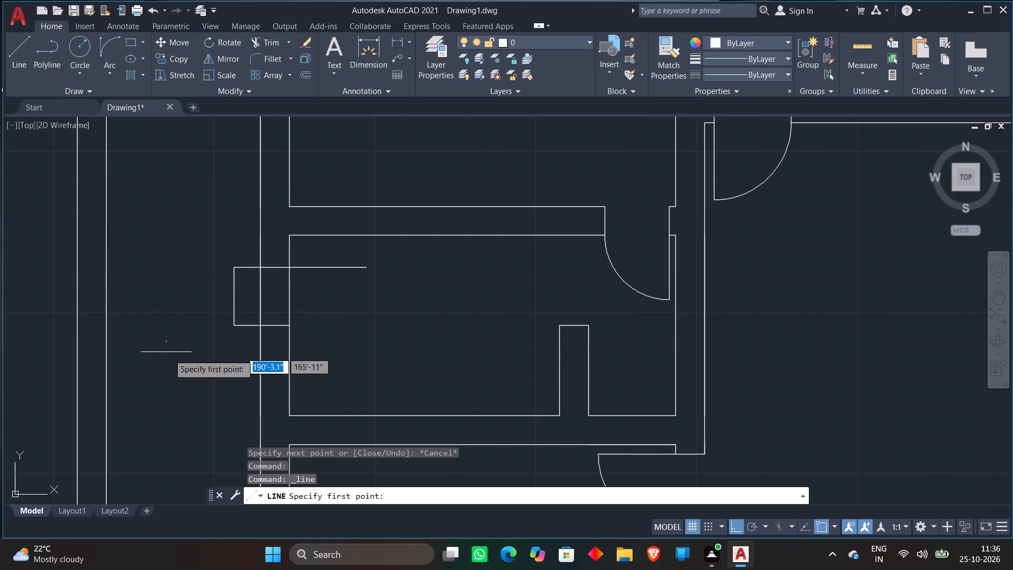
{"action": "left_click", "coordinate": [232, 326]}
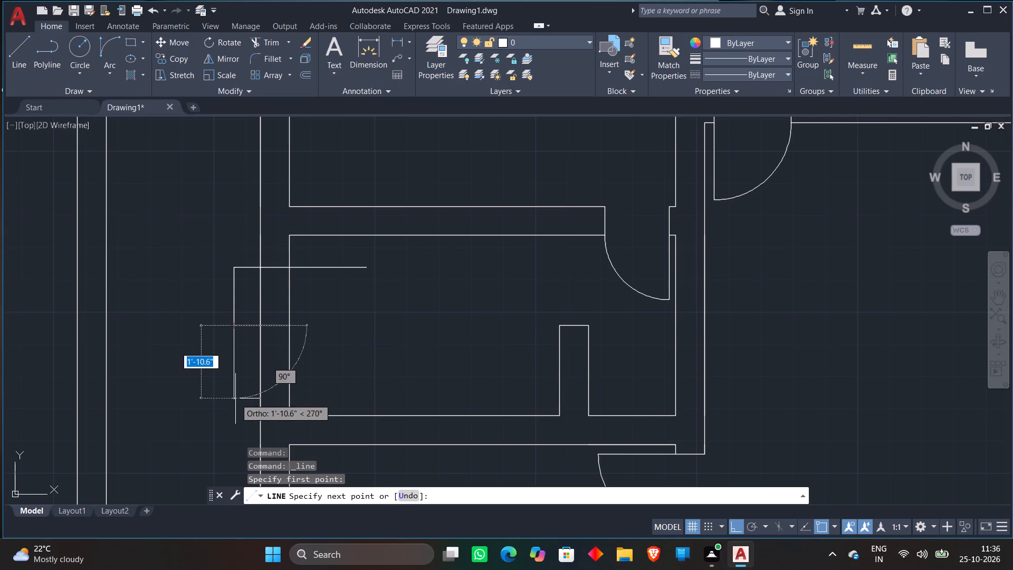
{"action": "type", "text": "1'6\""}
{"action": "key", "text": "Return"}
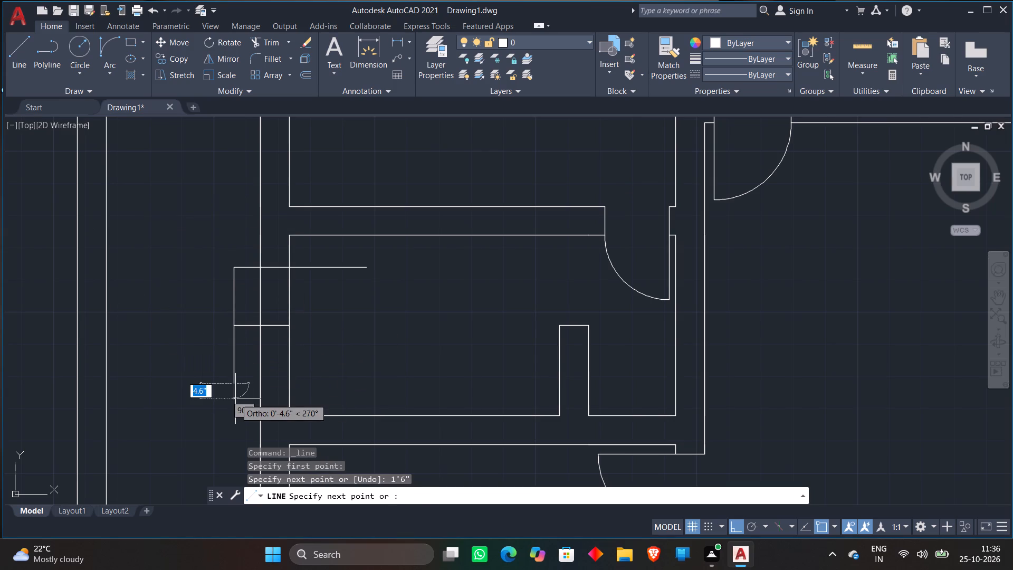
{"action": "left_click", "coordinate": [355, 391]}
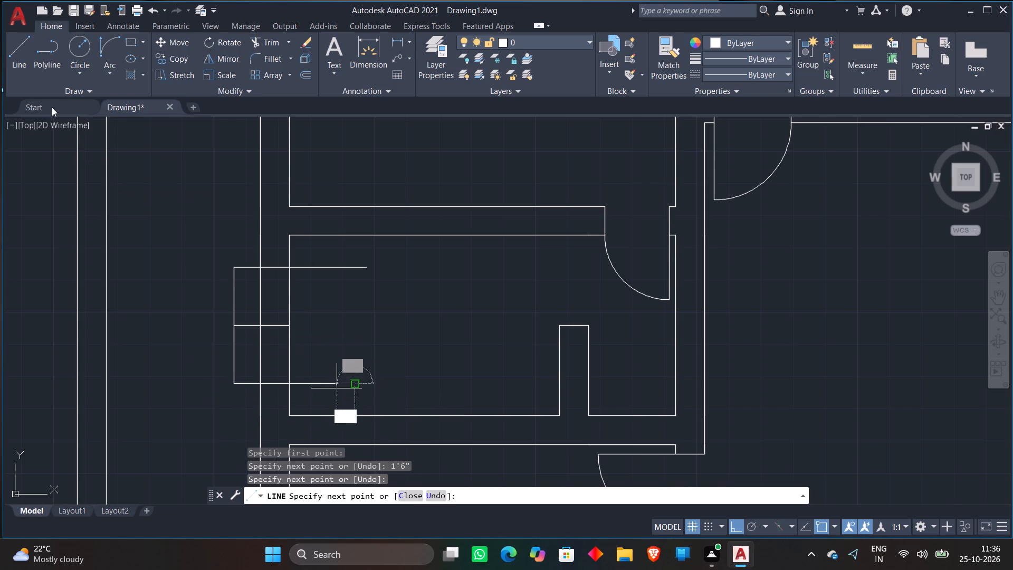
Draw half of a window outline across the southwest corner room's west wall, from the inner line's midpoint and extending 1'6" north.
{"action": "left_click", "coordinate": [18, 58]}
{"action": "scroll", "coordinate": [457, 248], "scroll_direction": "down", "scroll_amount": 3}
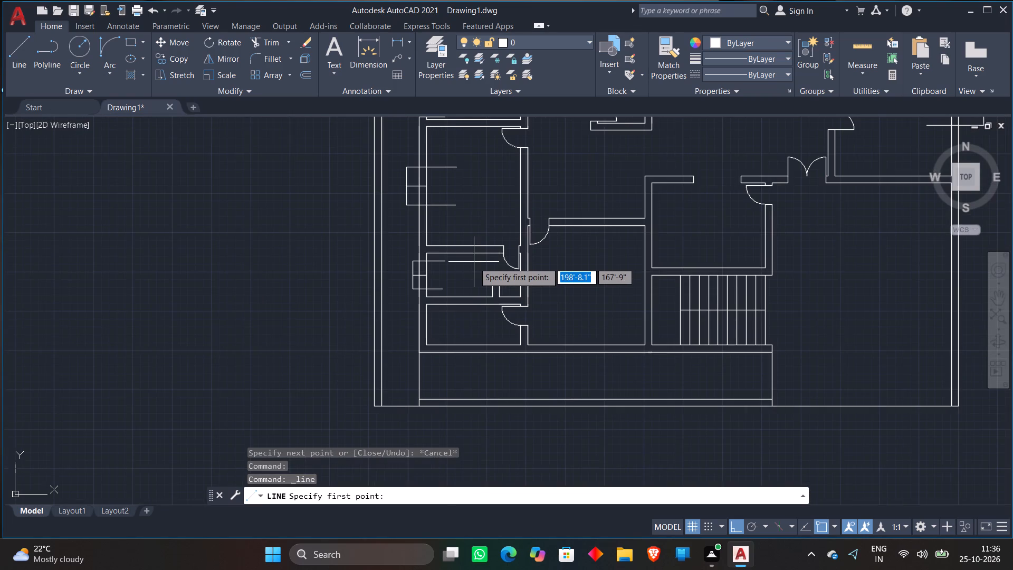
{"action": "scroll", "coordinate": [473, 269], "scroll_direction": "down", "scroll_amount": 1}
{"action": "scroll", "coordinate": [442, 305], "scroll_direction": "up", "scroll_amount": 3}
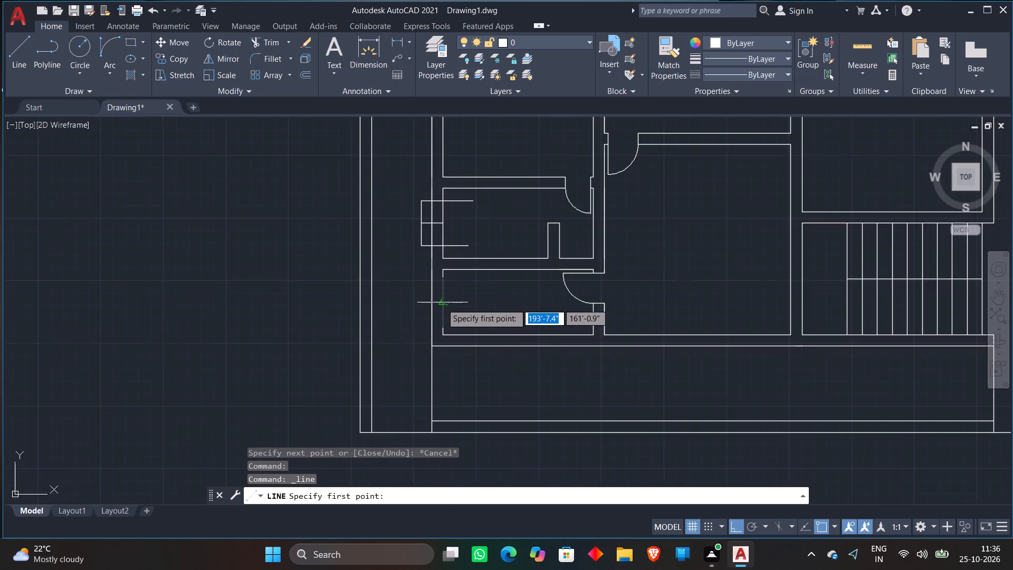
{"action": "scroll", "coordinate": [435, 299], "scroll_direction": "up", "scroll_amount": 2}
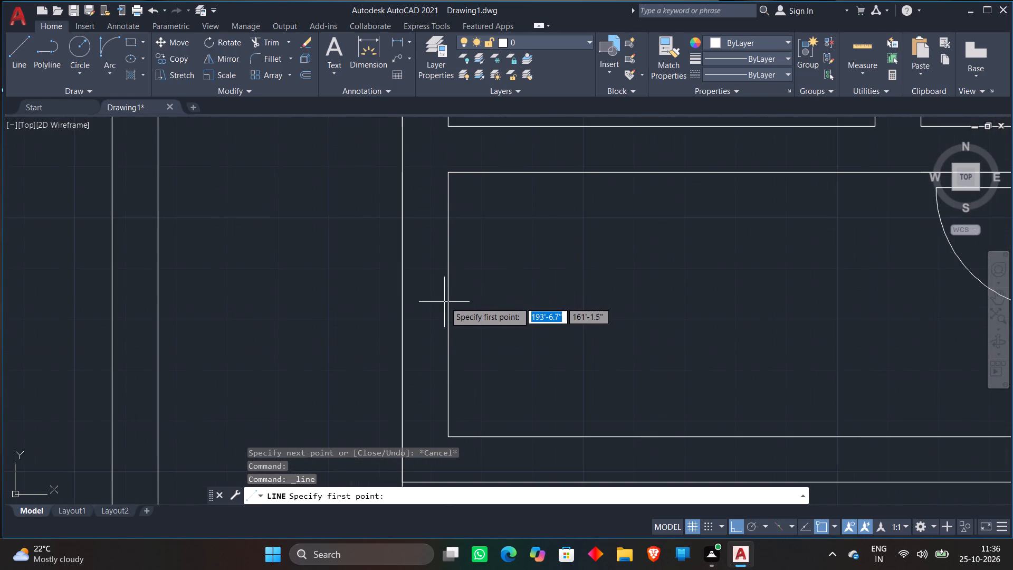
{"action": "left_click", "coordinate": [446, 306]}
{"action": "left_click", "coordinate": [384, 307]}
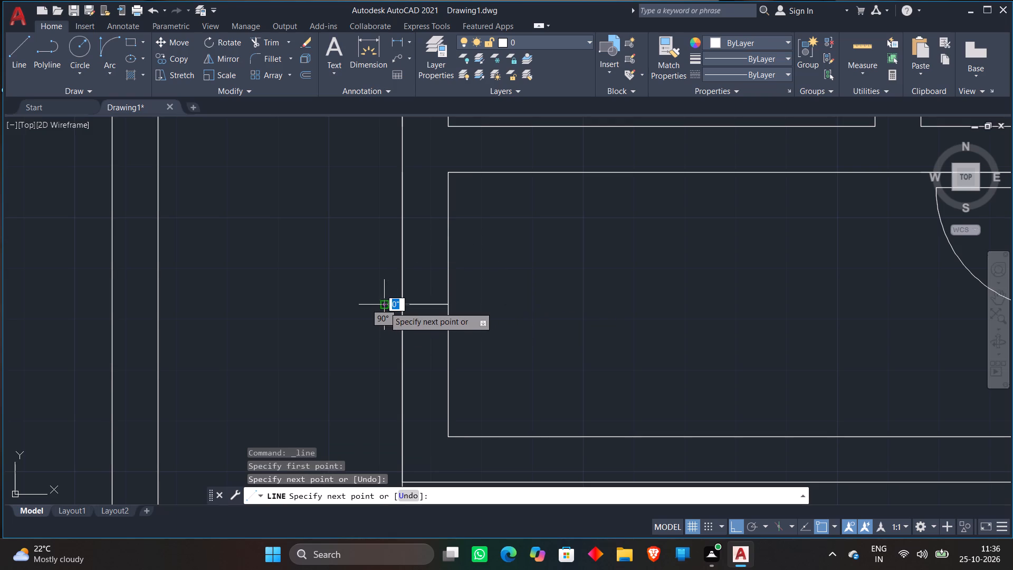
{"action": "type", "text": "1'"}
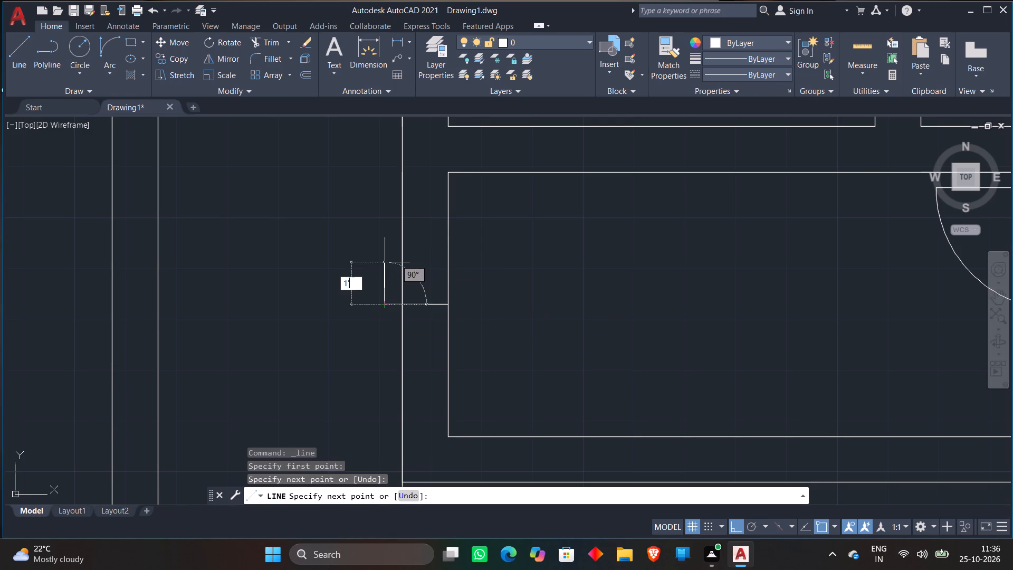
{"action": "type", "text": "6\""}
{"action": "key", "text": "Return"}
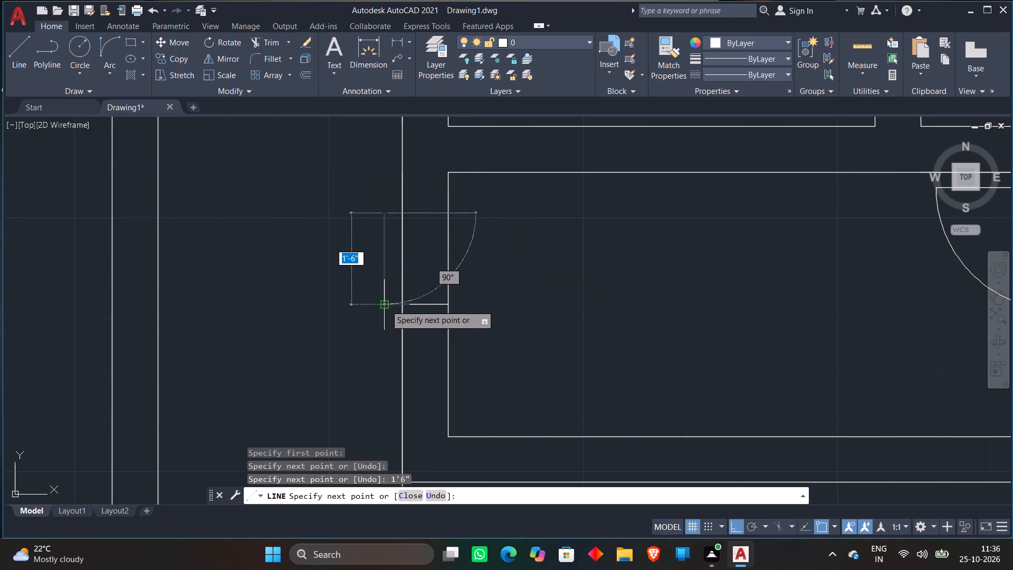
{"action": "left_click", "coordinate": [481, 246]}
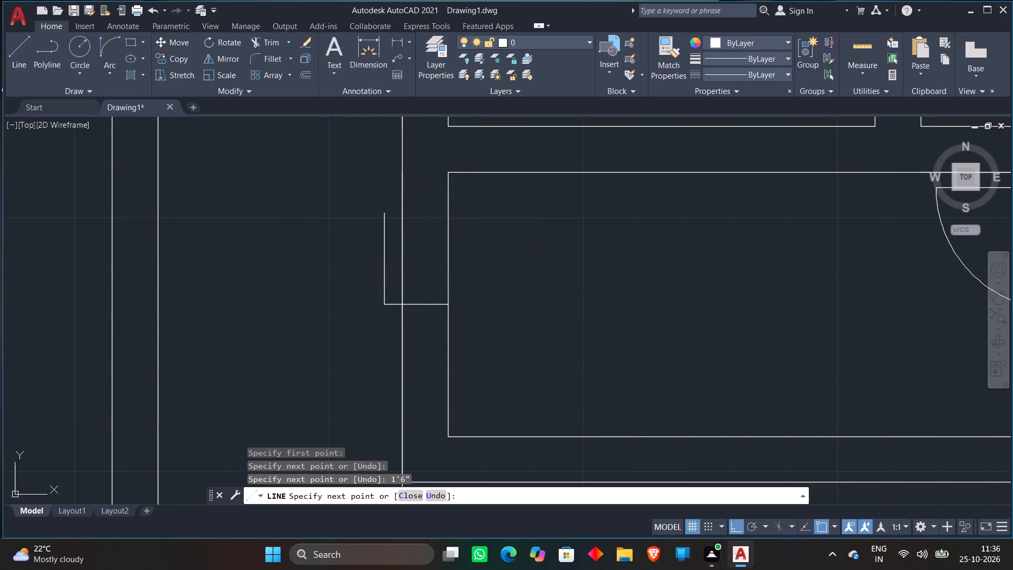
Draw the other half of the southwest corner room's window outline, 1'6" south from the centre line's outer end and back across the wall.
{"action": "left_click", "coordinate": [30, 57]}
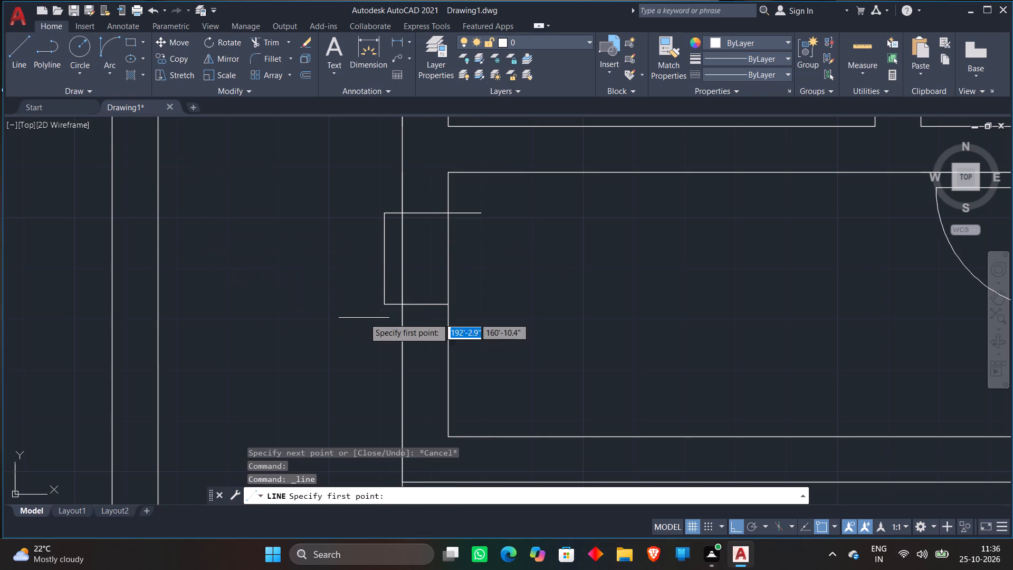
{"action": "left_click", "coordinate": [381, 303]}
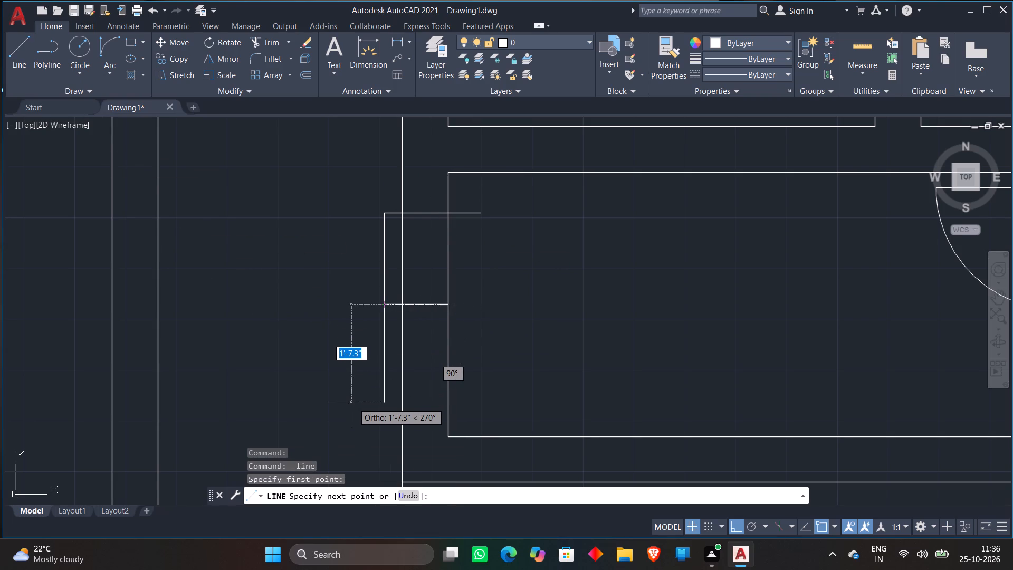
{"action": "type", "text": "1'6\""}
{"action": "key", "text": "Return"}
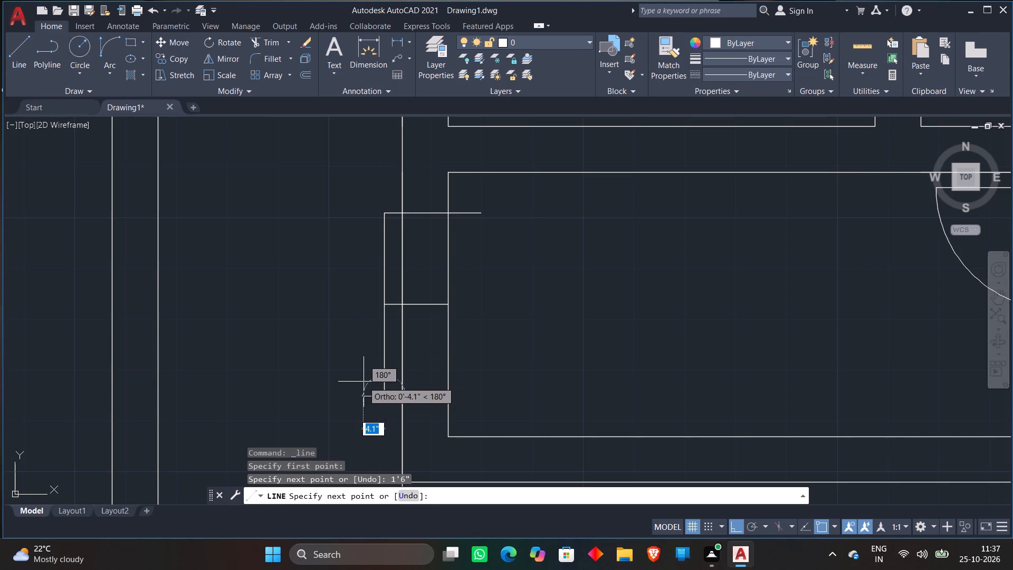
{"action": "left_click", "coordinate": [585, 378]}
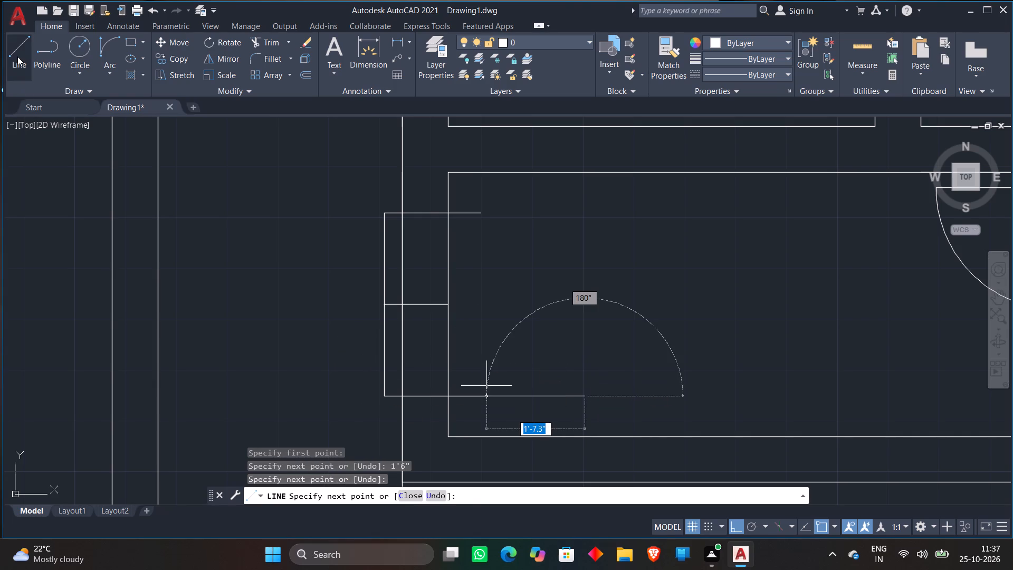
Outline a 6' window across the south wall of the room west of the staircase, starting with a centre line at the wall's midpoint and 3' west.
{"action": "left_click", "coordinate": [17, 56]}
{"action": "scroll", "coordinate": [426, 217], "scroll_direction": "down", "scroll_amount": 3}
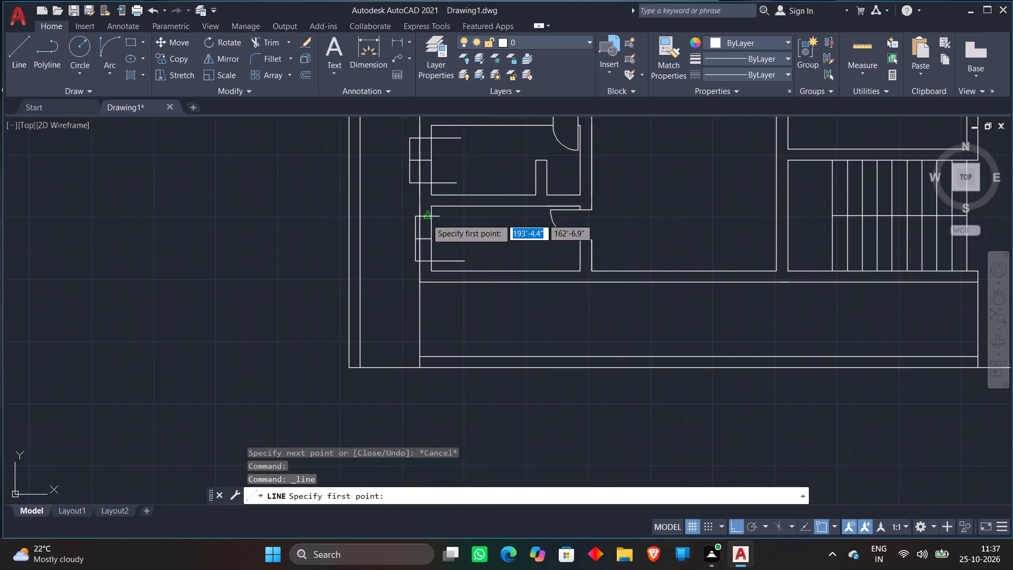
{"action": "scroll", "coordinate": [426, 218], "scroll_direction": "down", "scroll_amount": 2}
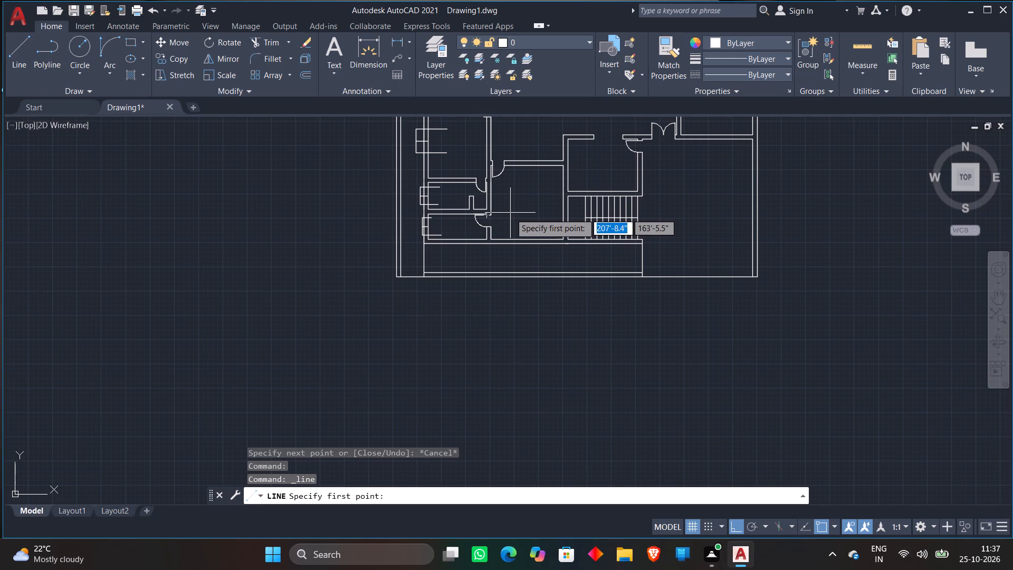
{"action": "scroll", "coordinate": [517, 233], "scroll_direction": "up", "scroll_amount": 3}
{"action": "middle_click_drag", "start_coordinate": [520, 231], "coordinate": [493, 212]}
{"action": "scroll", "coordinate": [548, 250], "scroll_direction": "up", "scroll_amount": 1}
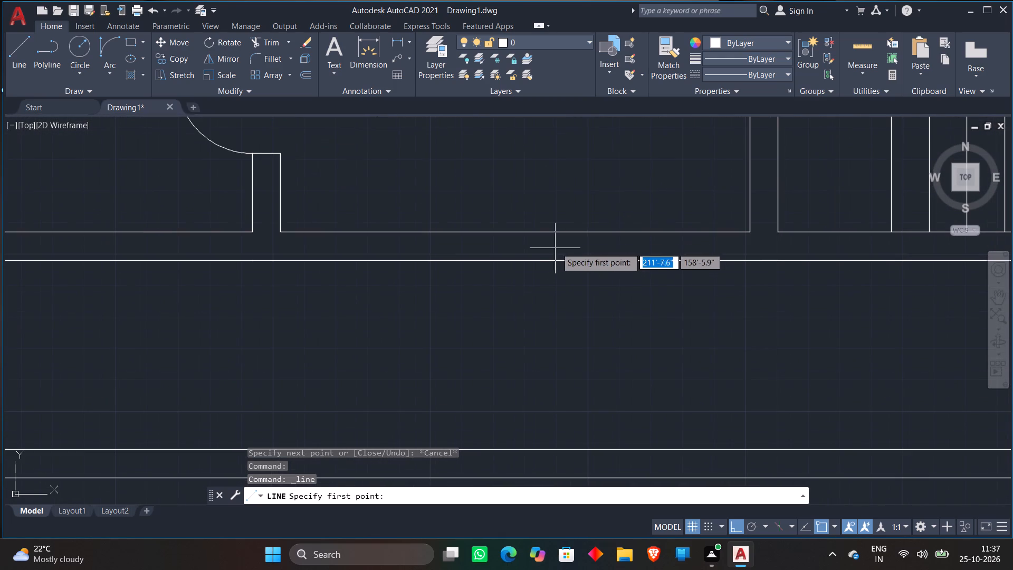
{"action": "left_click", "coordinate": [513, 233]}
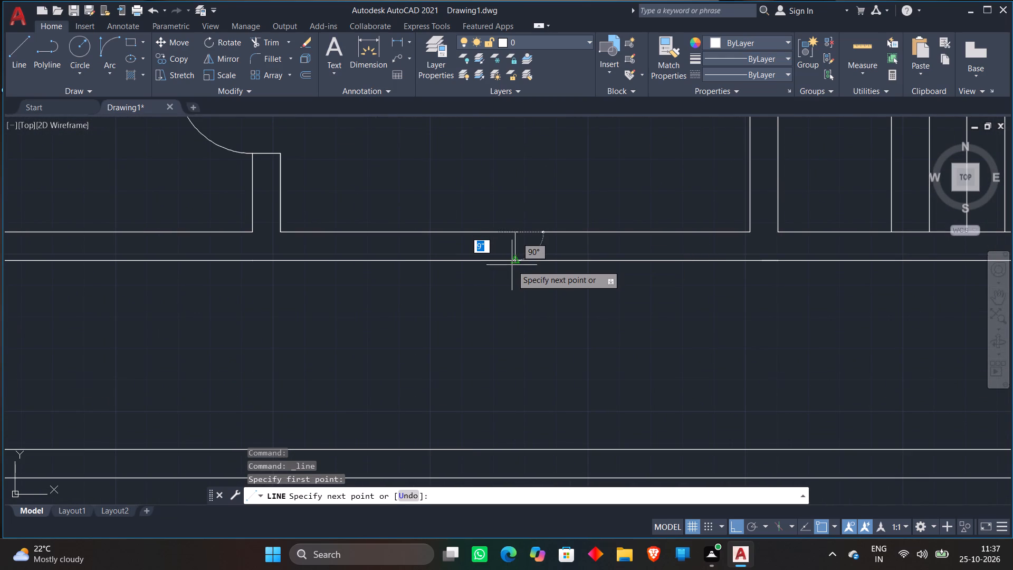
{"action": "left_click", "coordinate": [512, 263]}
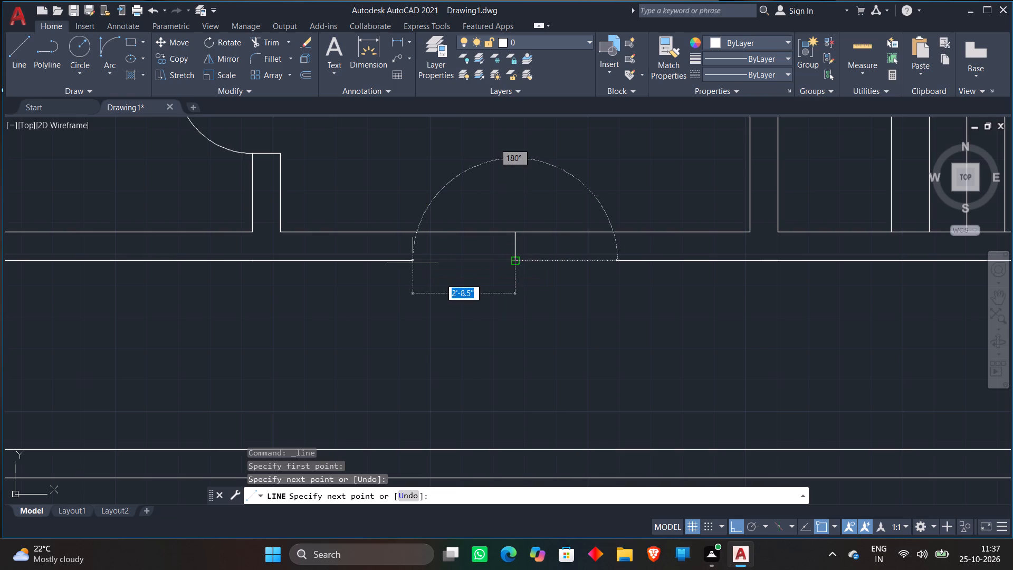
{"action": "type", "text": "3'"}
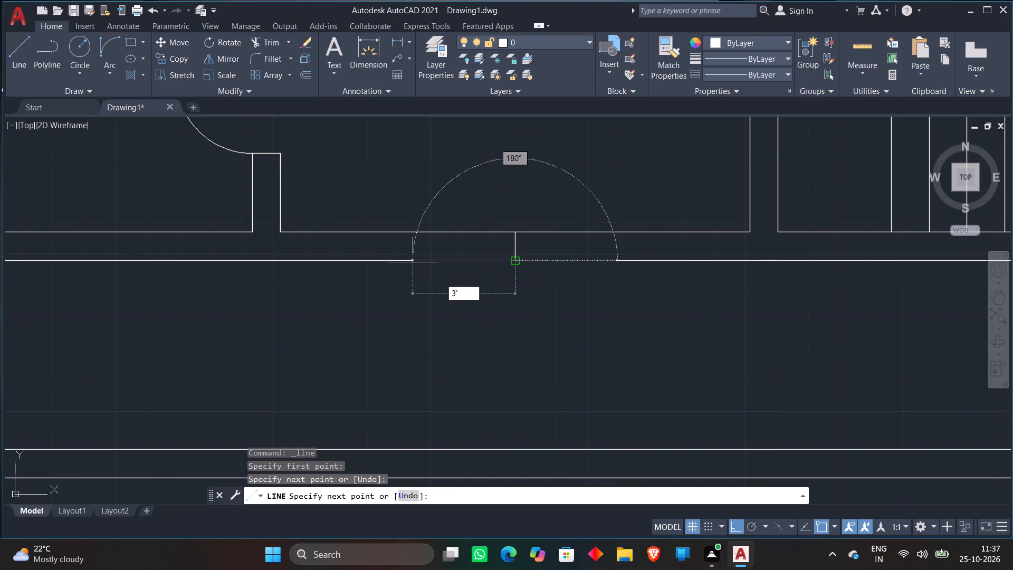
{"action": "key", "text": "Return"}
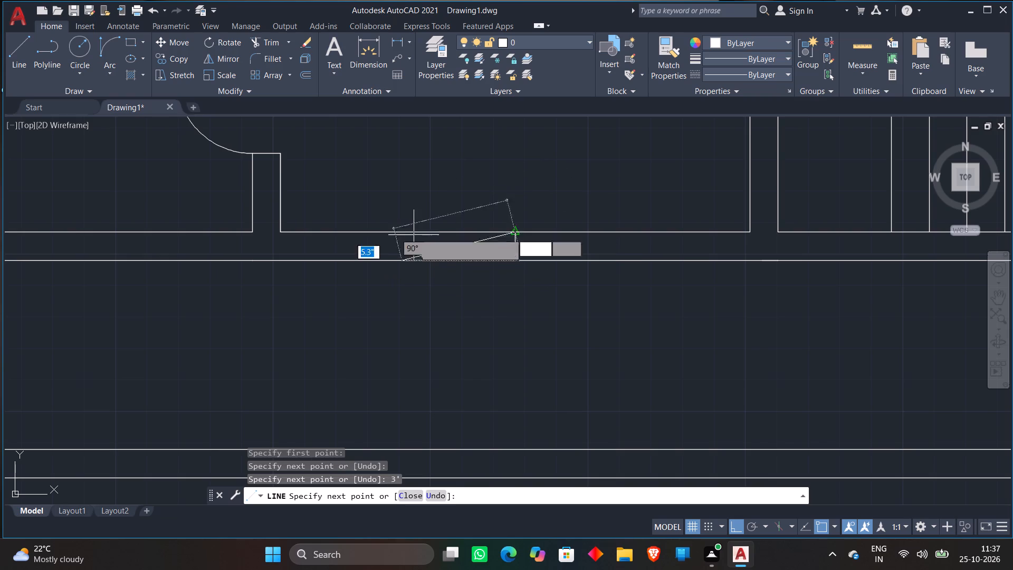
{"action": "left_click", "coordinate": [403, 192]}
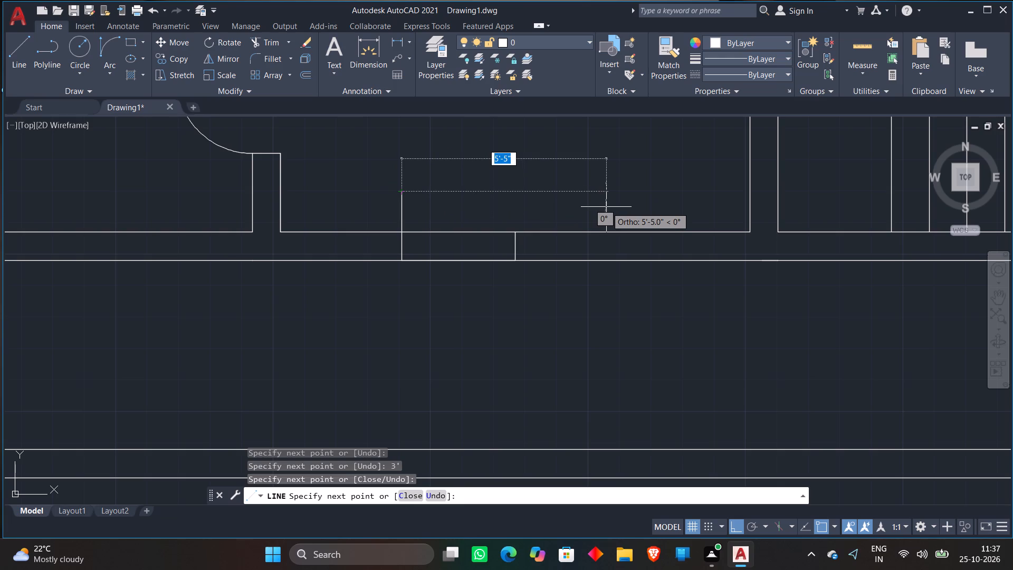
{"action": "type", "text": "6'"}
{"action": "key", "text": "Return"}
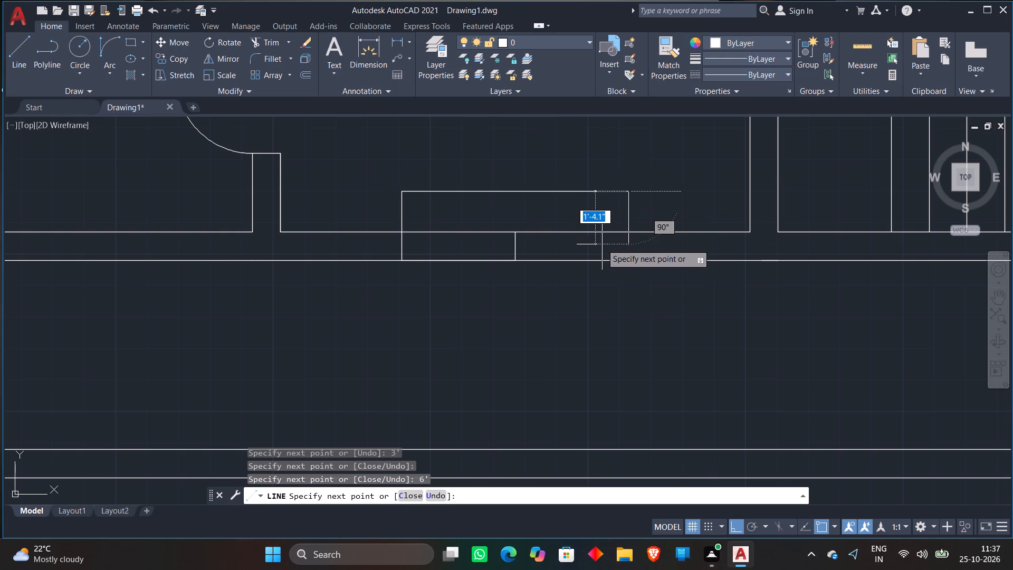
{"action": "left_click", "coordinate": [629, 269]}
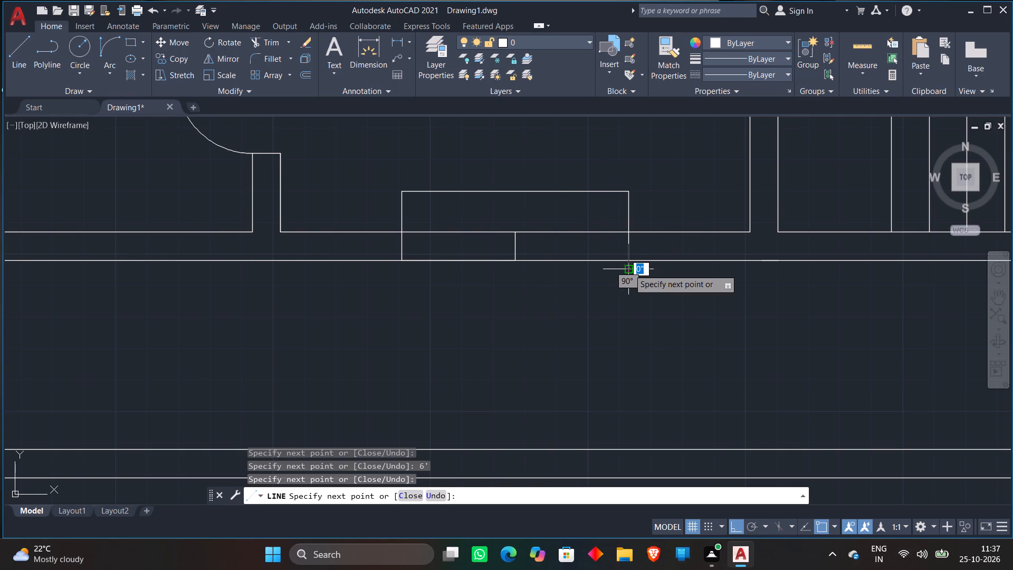
Trim the window outline on the northwest room's north wall so only the two jamb lines across the wall remain.
{"action": "left_click", "coordinate": [272, 42]}
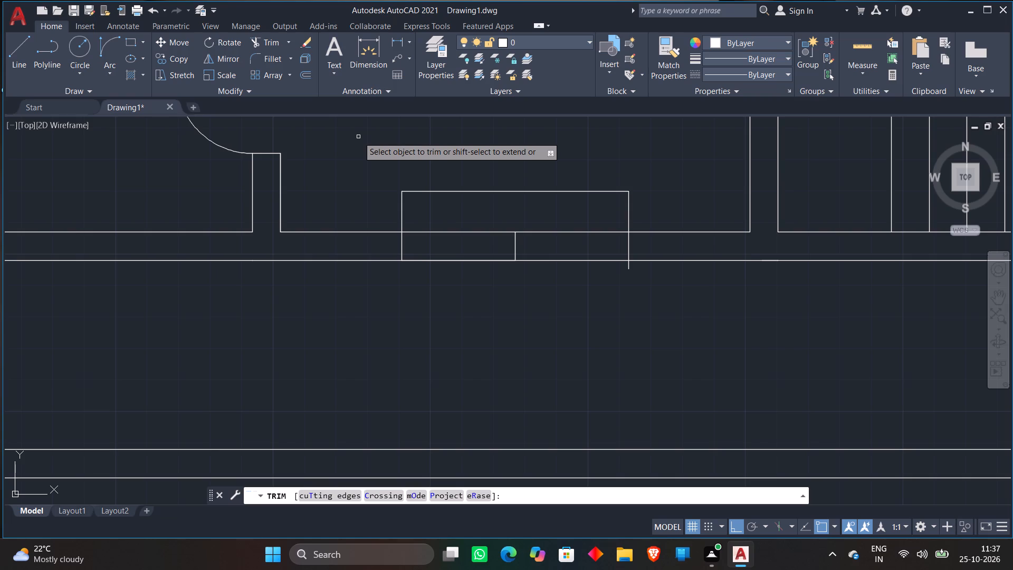
{"action": "scroll", "coordinate": [358, 137], "scroll_direction": "down", "scroll_amount": 4}
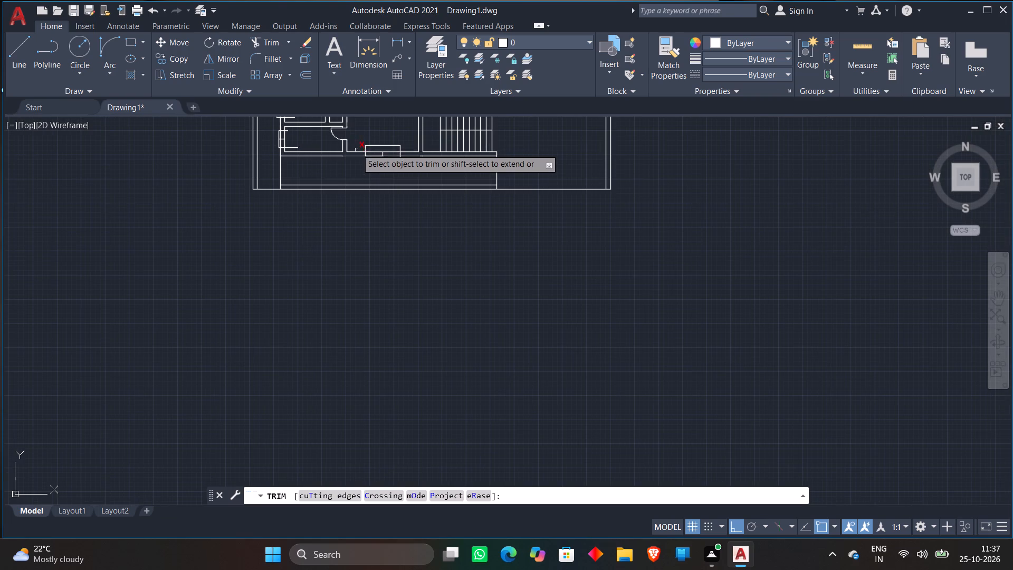
{"action": "middle_click_drag", "start_coordinate": [357, 135], "coordinate": [369, 255]}
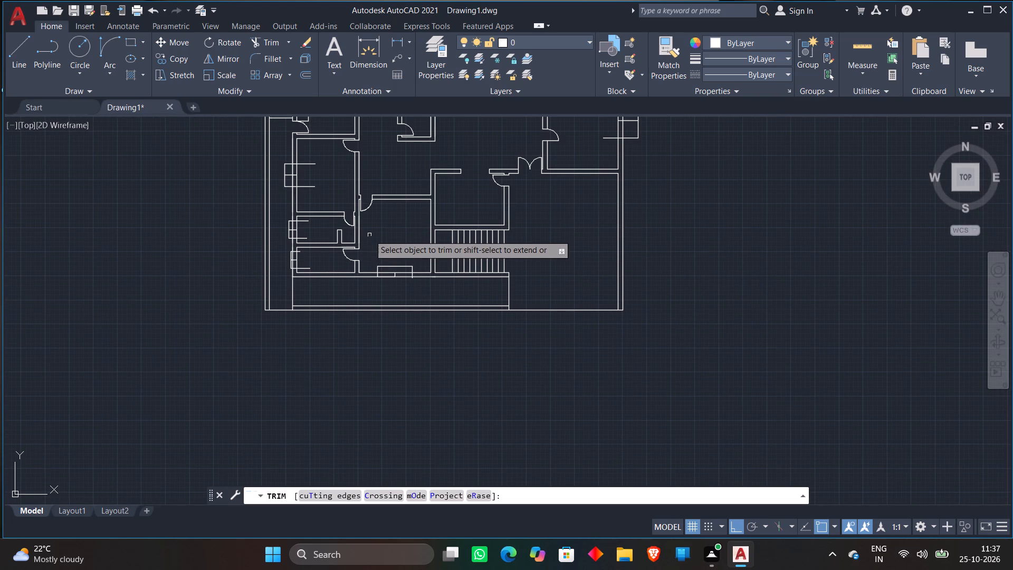
{"action": "scroll", "coordinate": [379, 206], "scroll_direction": "up", "scroll_amount": 1}
{"action": "middle_click_drag", "start_coordinate": [379, 206], "coordinate": [380, 408]}
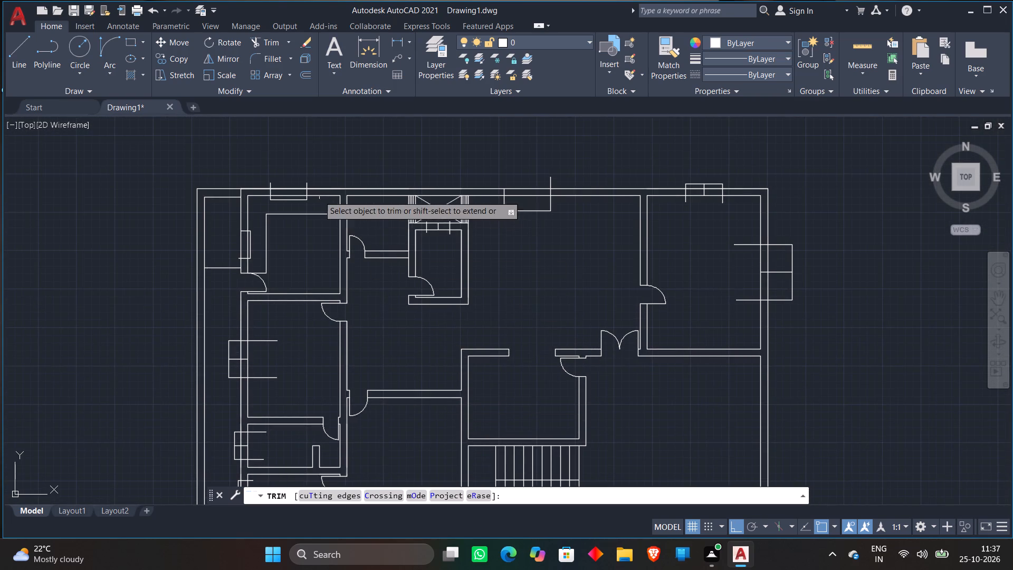
{"action": "scroll", "coordinate": [267, 178], "scroll_direction": "up", "scroll_amount": 4}
{"action": "left_click", "coordinate": [263, 231]}
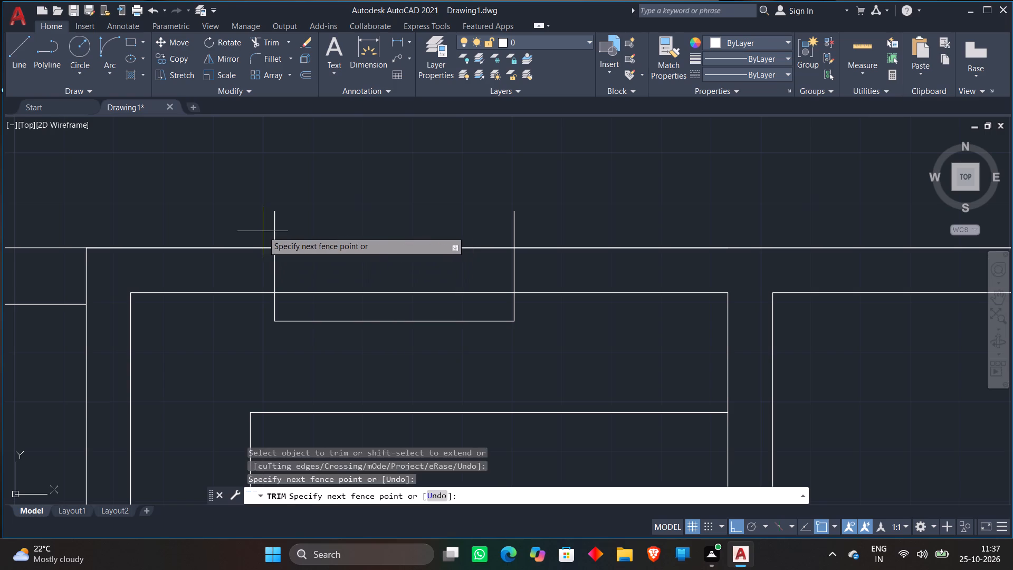
{"action": "left_click", "coordinate": [571, 221]}
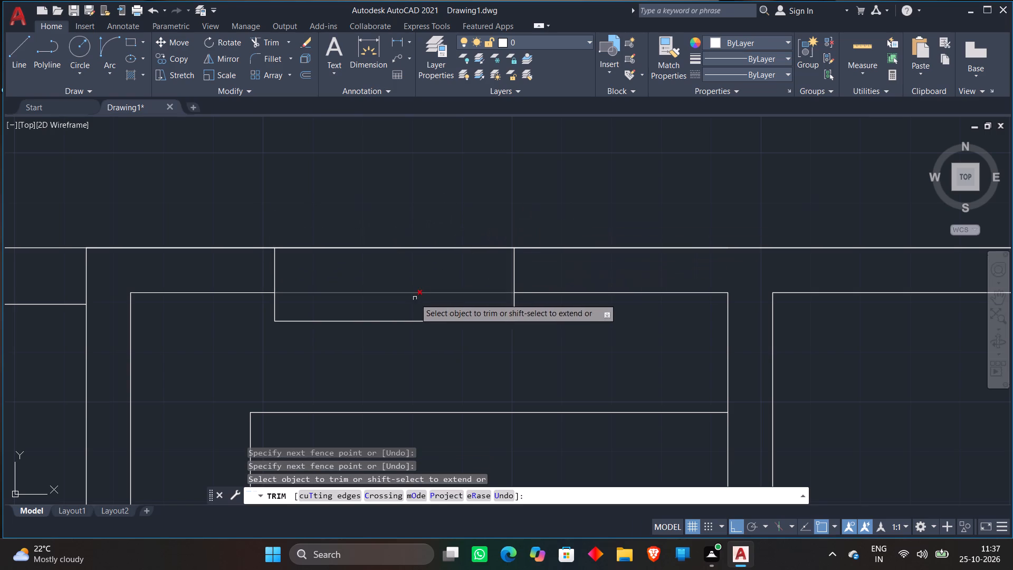
{"action": "left_click", "coordinate": [379, 309]}
{"action": "left_click", "coordinate": [381, 346]}
{"action": "left_click", "coordinate": [256, 316]}
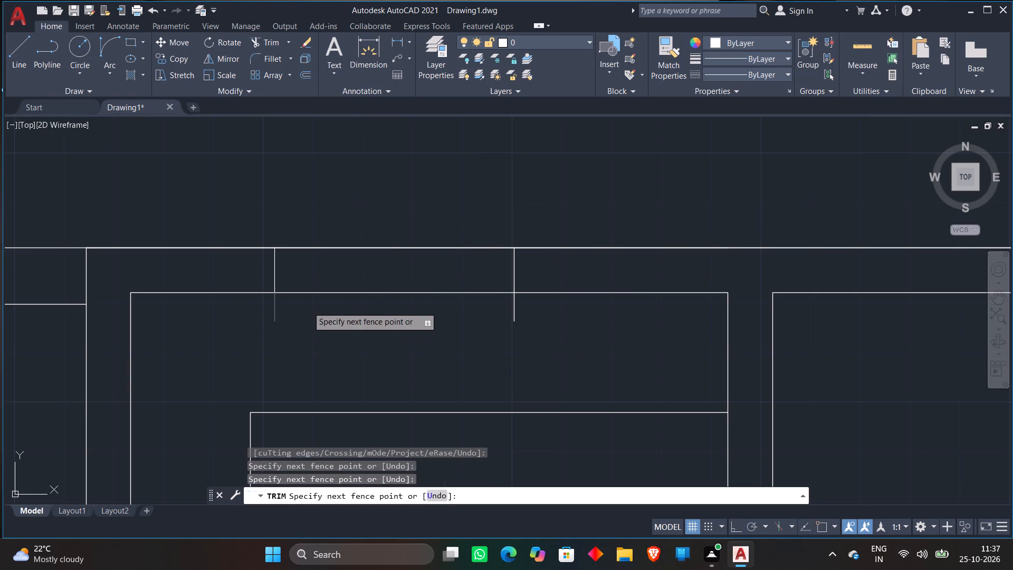
{"action": "left_click", "coordinate": [308, 307]}
{"action": "left_click", "coordinate": [538, 309]}
{"action": "left_click", "coordinate": [475, 308]}
Trim the window outline on the northwest room's west wall down to its two jamb lines within the wall thickness.
{"action": "scroll", "coordinate": [369, 300], "scroll_direction": "down", "scroll_amount": 3}
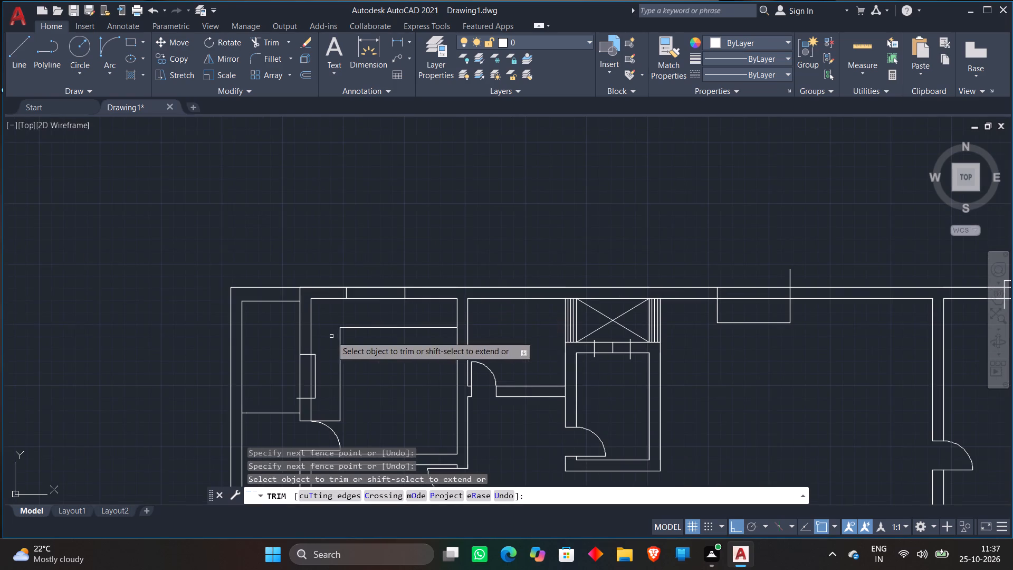
{"action": "middle_click_drag", "start_coordinate": [330, 336], "coordinate": [364, 206]}
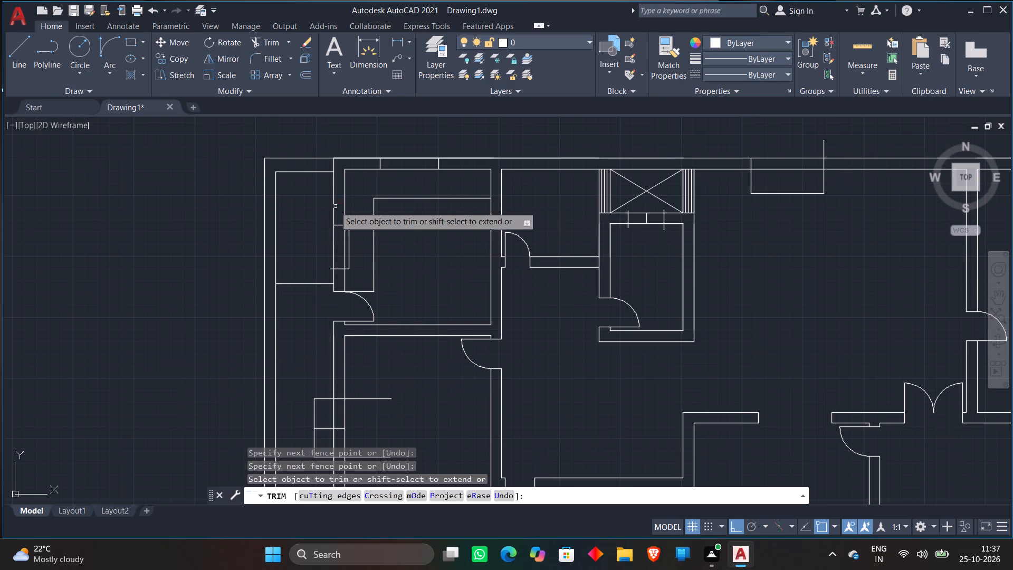
{"action": "scroll", "coordinate": [319, 217], "scroll_direction": "up", "scroll_amount": 4}
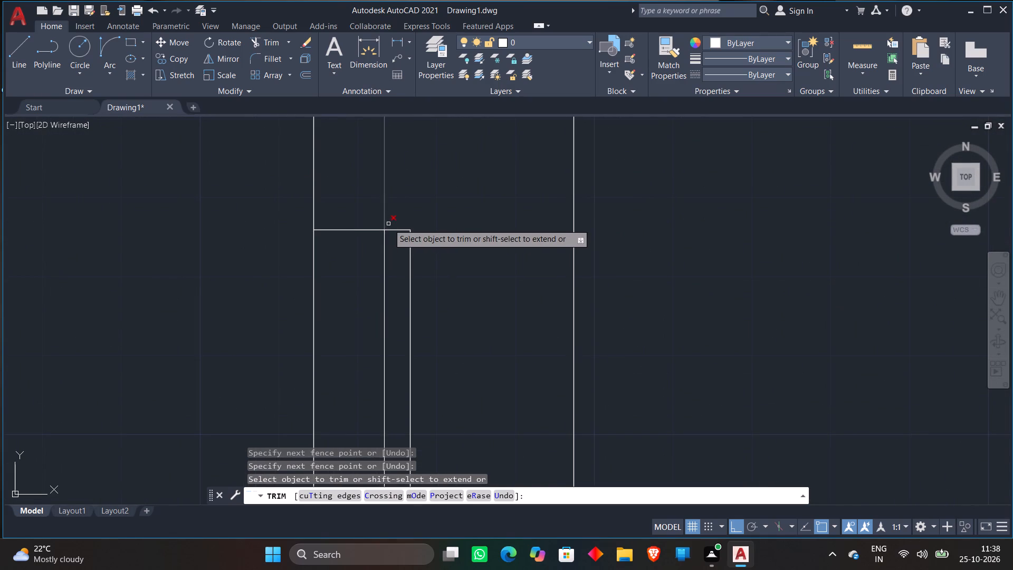
{"action": "left_click", "coordinate": [389, 224]}
{"action": "left_click", "coordinate": [408, 246]}
{"action": "scroll", "coordinate": [424, 203], "scroll_direction": "down", "scroll_amount": 2}
{"action": "scroll", "coordinate": [402, 342], "scroll_direction": "up", "scroll_amount": 3}
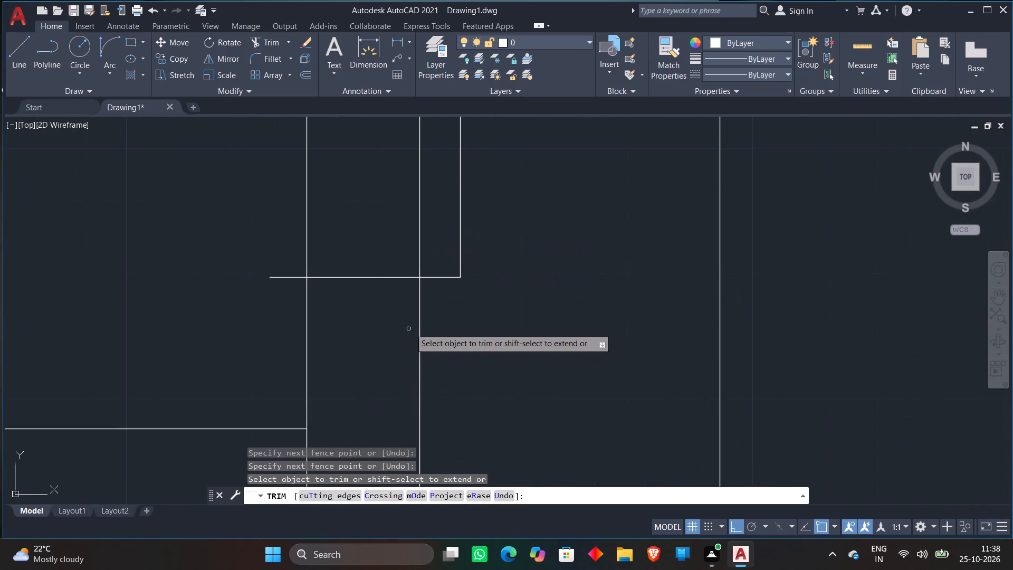
{"action": "left_click", "coordinate": [439, 306]}
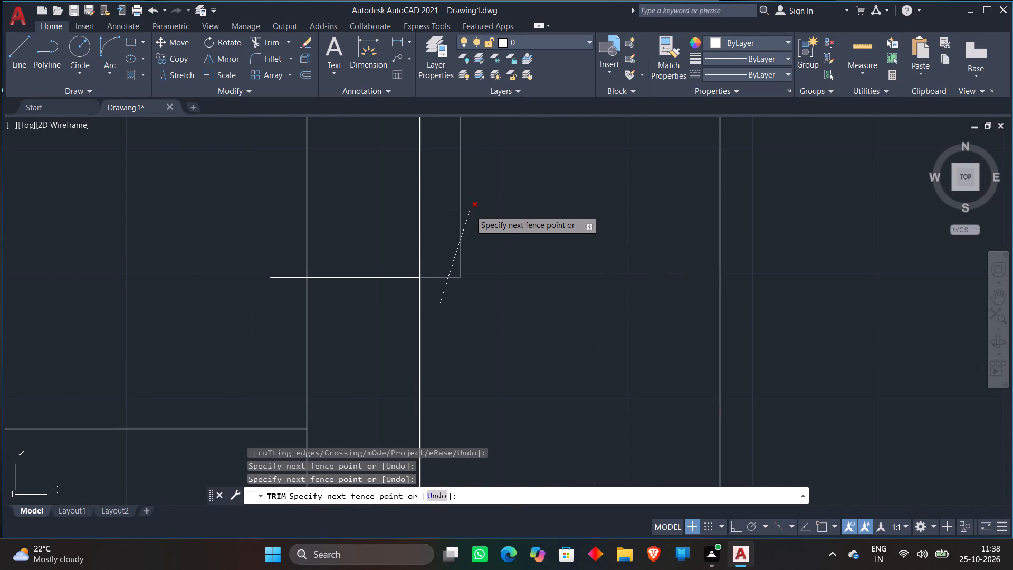
{"action": "left_click", "coordinate": [470, 210]}
{"action": "left_click", "coordinate": [274, 268]}
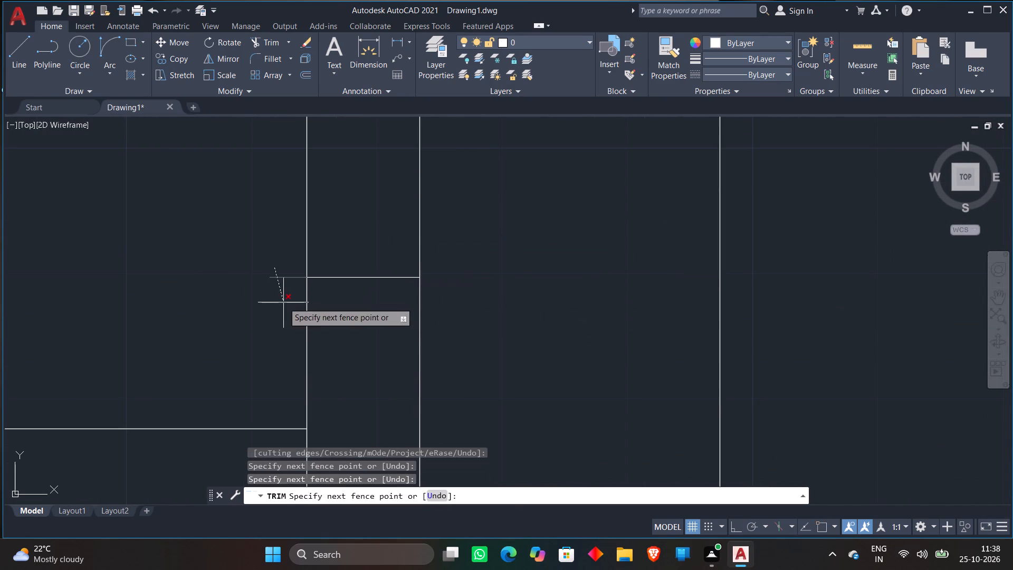
{"action": "left_click", "coordinate": [283, 302]}
Trim the west wall window outline of the room south of the northwest room to its jambs, removing the centre line too.
{"action": "scroll", "coordinate": [251, 286], "scroll_direction": "down", "scroll_amount": 6}
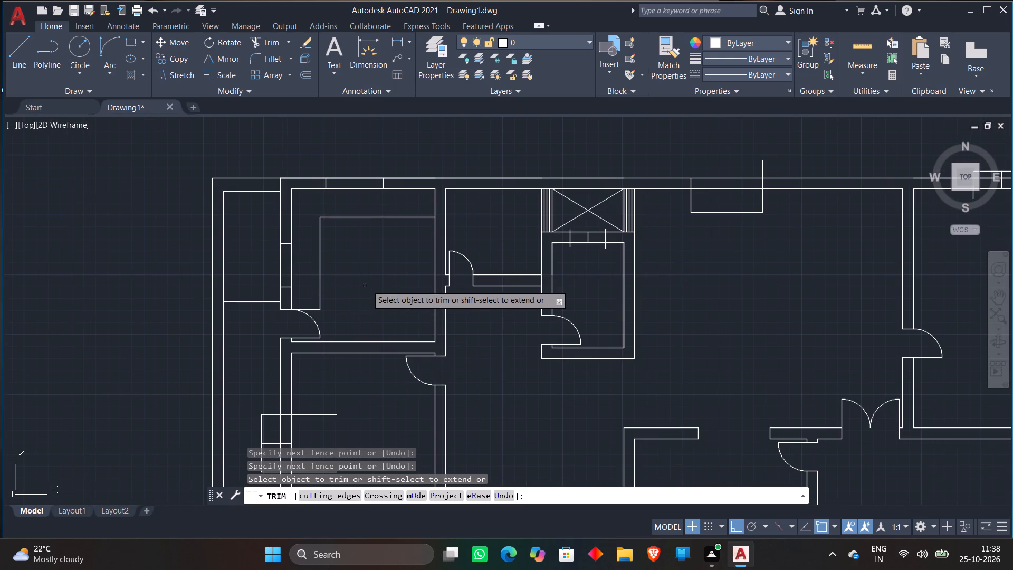
{"action": "middle_click_drag", "start_coordinate": [374, 310], "coordinate": [426, 227]}
{"action": "scroll", "coordinate": [426, 227], "scroll_direction": "down", "scroll_amount": 1}
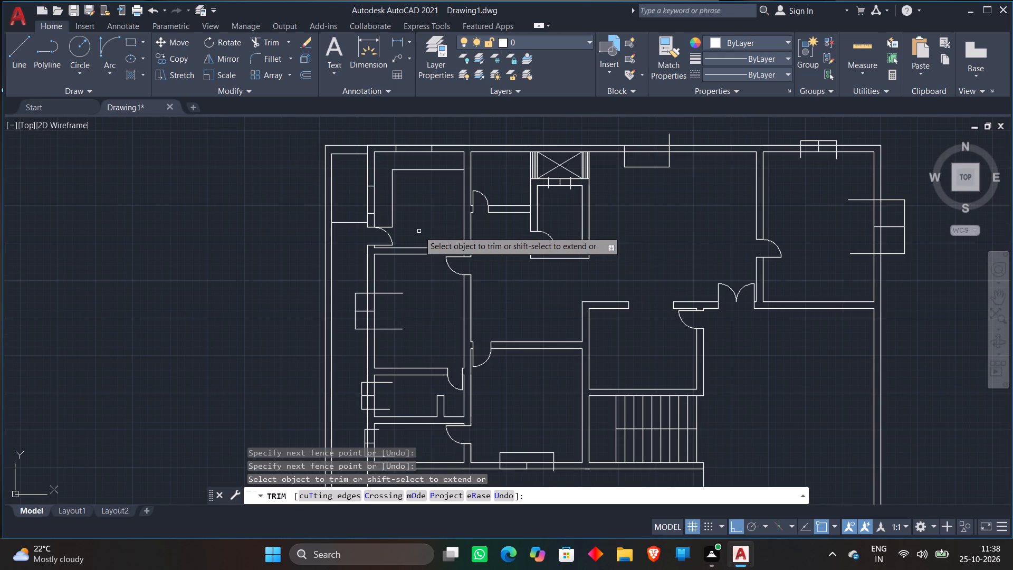
{"action": "scroll", "coordinate": [391, 305], "scroll_direction": "up", "scroll_amount": 2}
{"action": "middle_click_drag", "start_coordinate": [391, 305], "coordinate": [487, 248]}
{"action": "scroll", "coordinate": [487, 248], "scroll_direction": "up", "scroll_amount": 1}
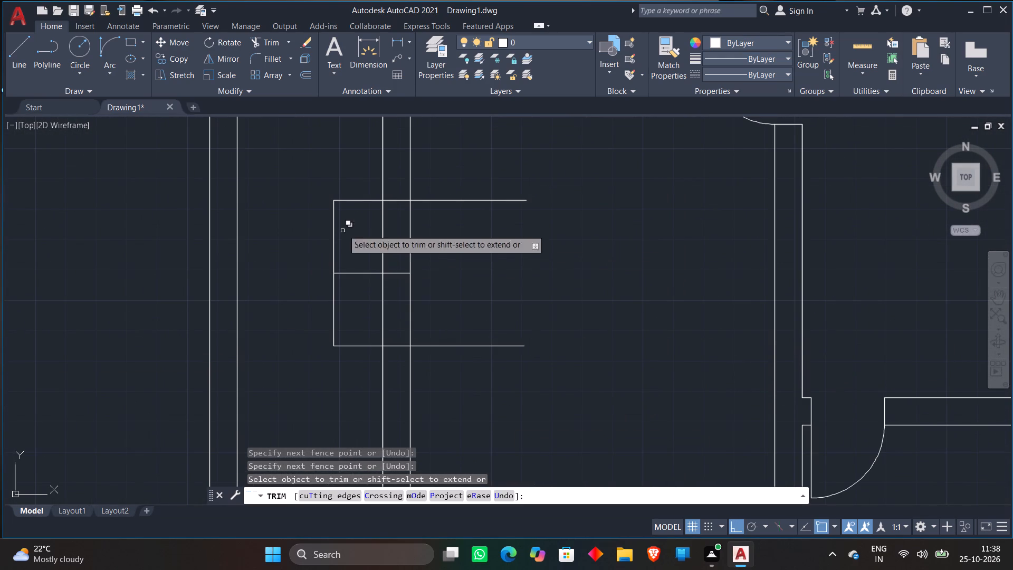
{"action": "left_click", "coordinate": [375, 188]}
{"action": "left_click", "coordinate": [300, 259]}
{"action": "left_click", "coordinate": [380, 252]}
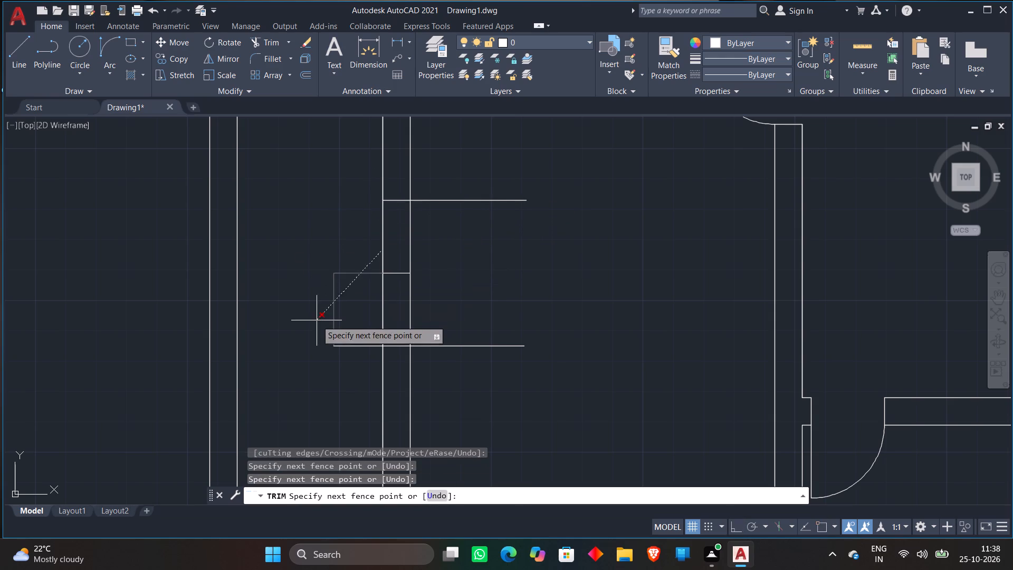
{"action": "left_click", "coordinate": [316, 322]}
{"action": "left_click", "coordinate": [482, 168]}
{"action": "left_click", "coordinate": [476, 365]}
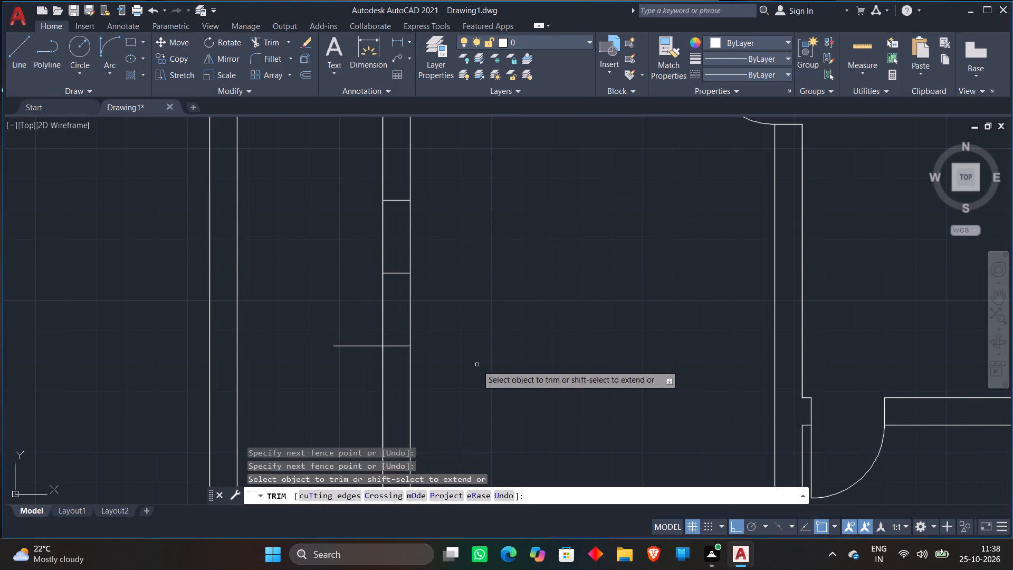
{"action": "left_click", "coordinate": [357, 331]}
{"action": "left_click", "coordinate": [335, 374]}
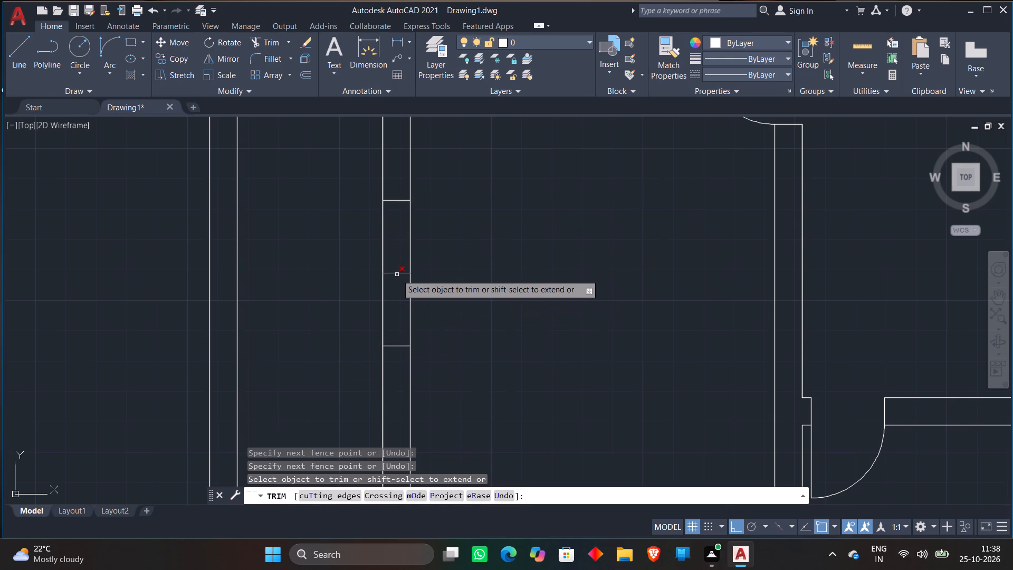
{"action": "left_click", "coordinate": [397, 274]}
Trim the window lines in the wall below the crossed shaft, removing the centre line and the jamb ends overshooting the wall.
{"action": "scroll", "coordinate": [485, 255], "scroll_direction": "down", "scroll_amount": 4}
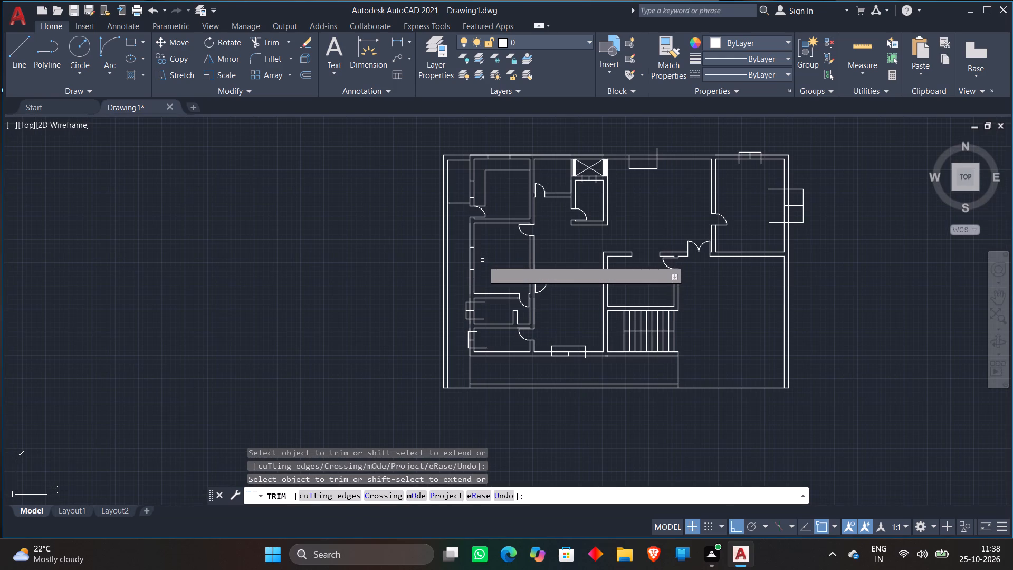
{"action": "scroll", "coordinate": [504, 289], "scroll_direction": "down", "scroll_amount": 1}
{"action": "scroll", "coordinate": [572, 193], "scroll_direction": "up", "scroll_amount": 3}
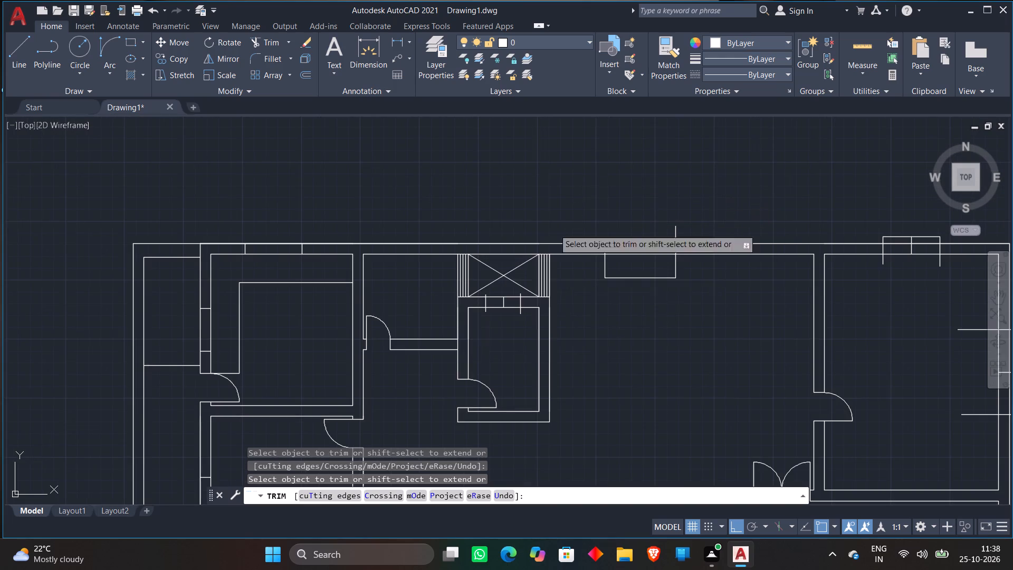
{"action": "scroll", "coordinate": [480, 292], "scroll_direction": "up", "scroll_amount": 3}
{"action": "left_click", "coordinate": [574, 331]}
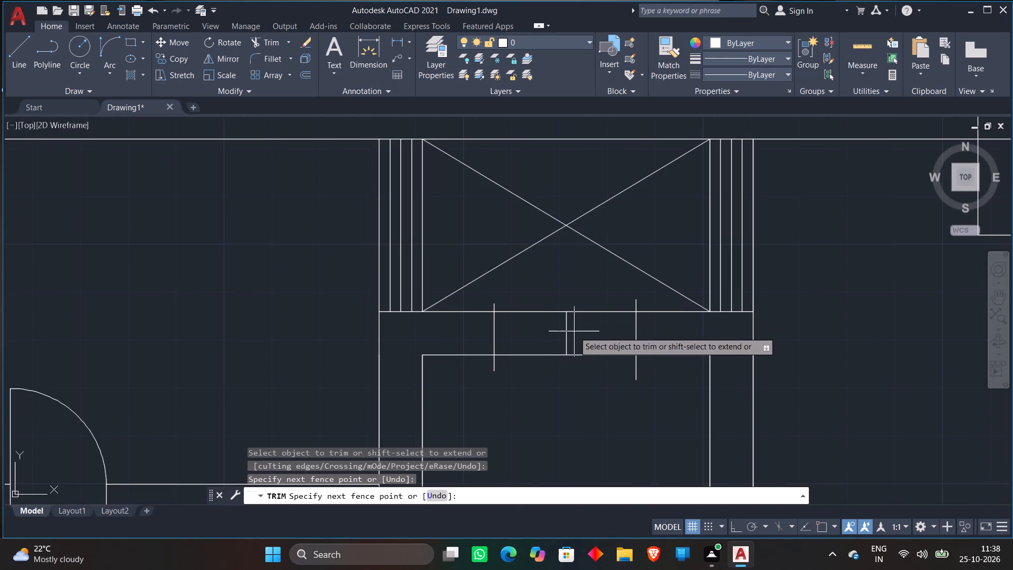
{"action": "left_click", "coordinate": [548, 336]}
{"action": "left_click", "coordinate": [488, 366]}
{"action": "left_click", "coordinate": [511, 365]}
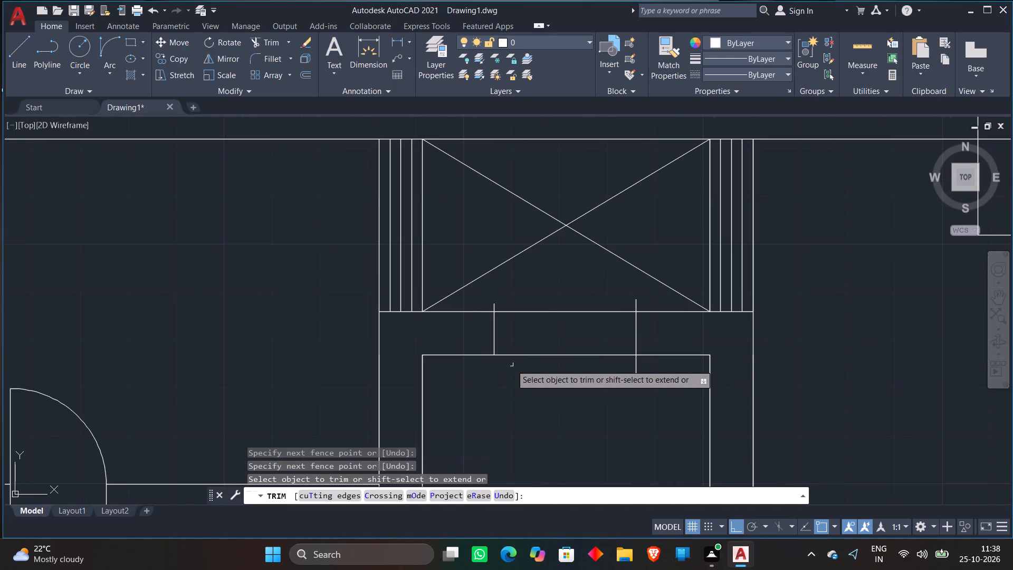
{"action": "left_click", "coordinate": [630, 368]}
{"action": "left_click", "coordinate": [647, 368]}
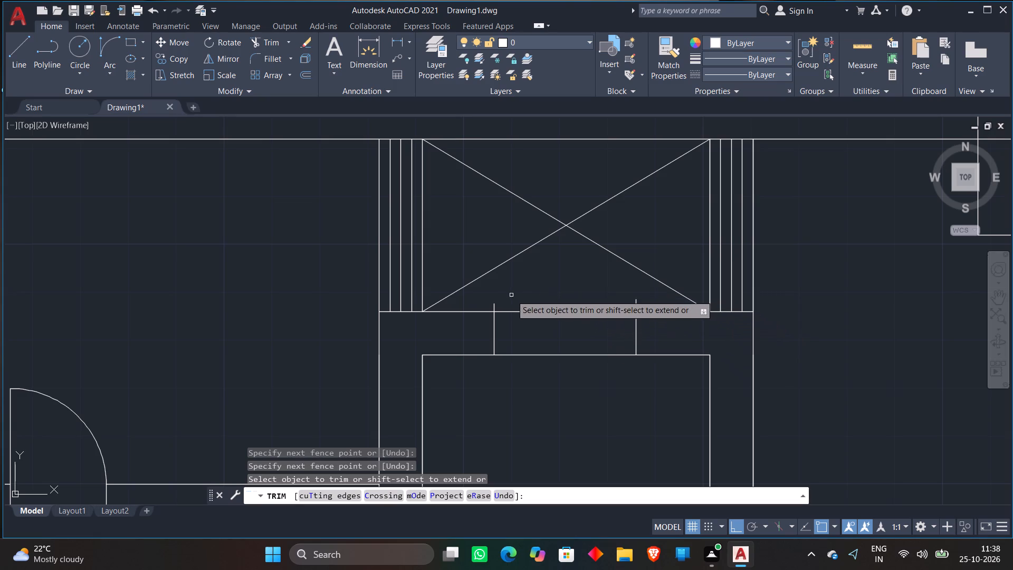
{"action": "scroll", "coordinate": [491, 307], "scroll_direction": "up", "scroll_amount": 3}
{"action": "left_click", "coordinate": [485, 310]}
{"action": "left_click", "coordinate": [525, 301]}
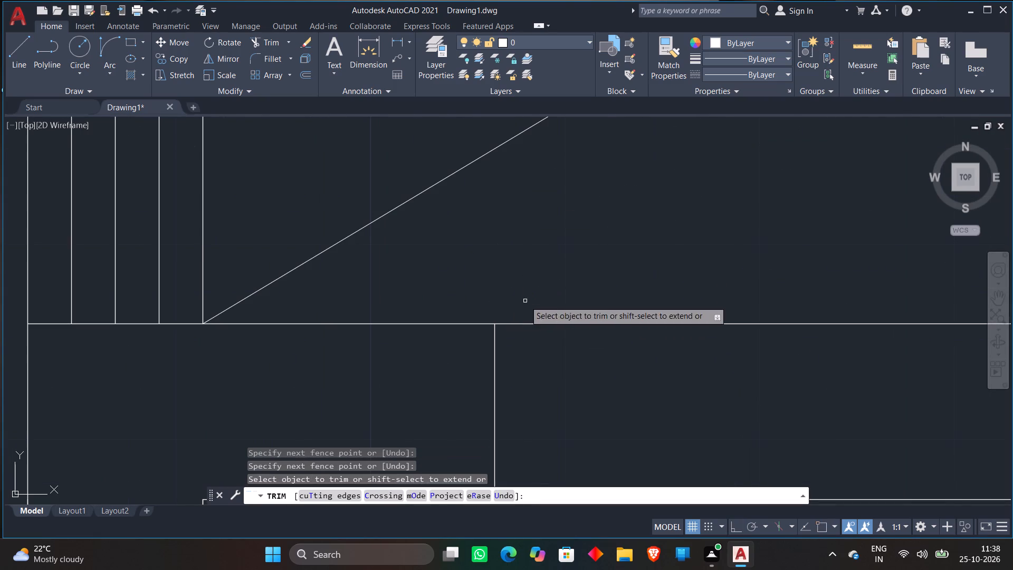
{"action": "scroll", "coordinate": [632, 297], "scroll_direction": "down", "scroll_amount": 2}
{"action": "middle_click_drag", "start_coordinate": [632, 297], "coordinate": [359, 312]}
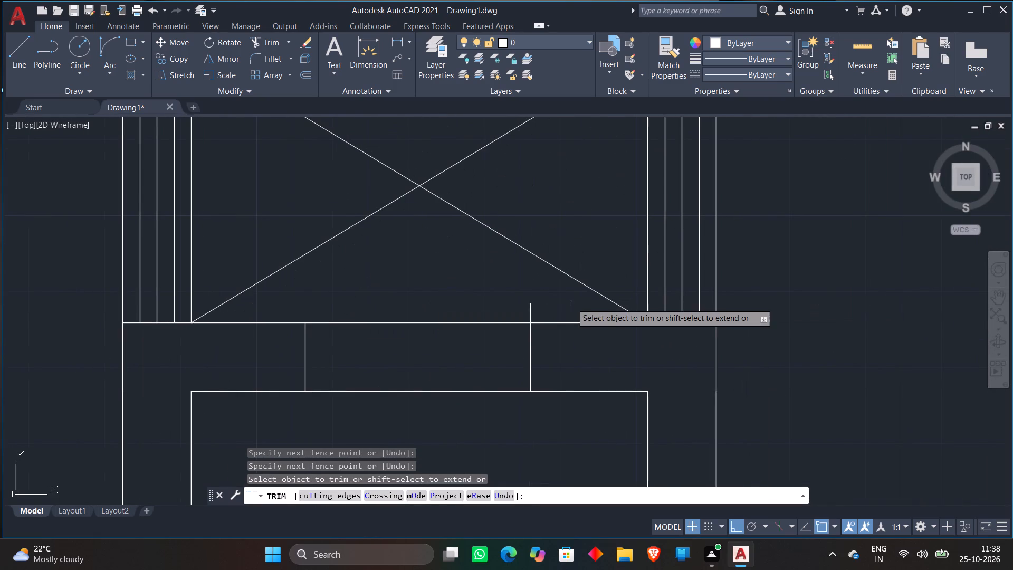
{"action": "scroll", "coordinate": [551, 324], "scroll_direction": "up", "scroll_amount": 2}
{"action": "left_click", "coordinate": [475, 306]}
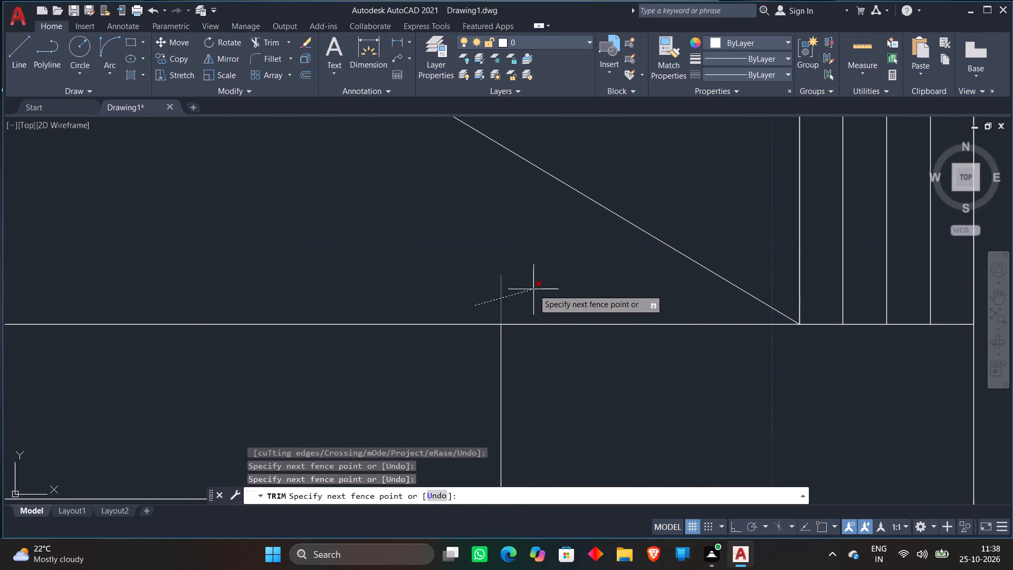
{"action": "left_click", "coordinate": [533, 289]}
Trim the window outline on the north wall of the large room east of the shaft to its two jamb lines.
{"action": "scroll", "coordinate": [513, 289], "scroll_direction": "down", "scroll_amount": 5}
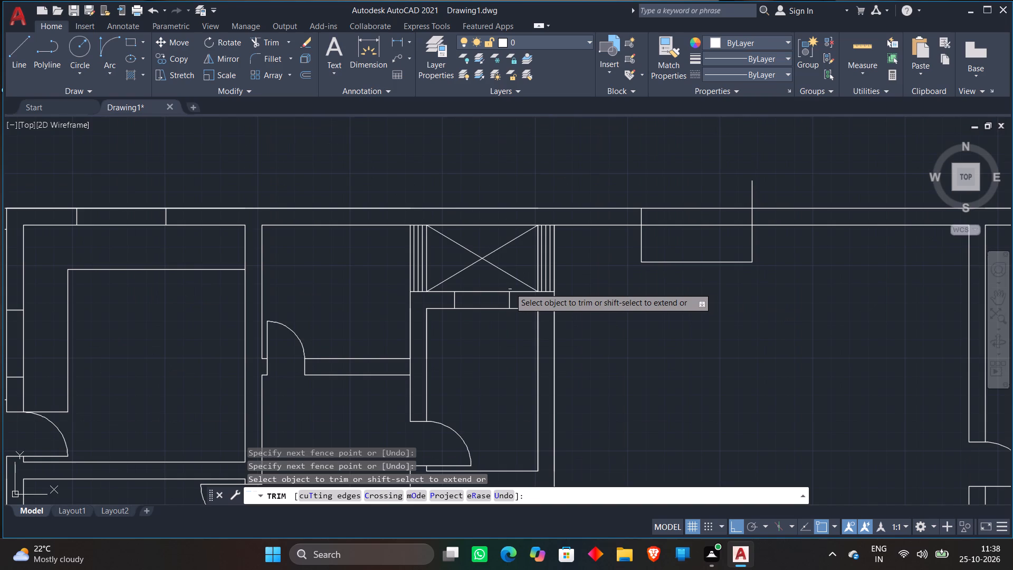
{"action": "scroll", "coordinate": [510, 288], "scroll_direction": "down", "scroll_amount": 3}
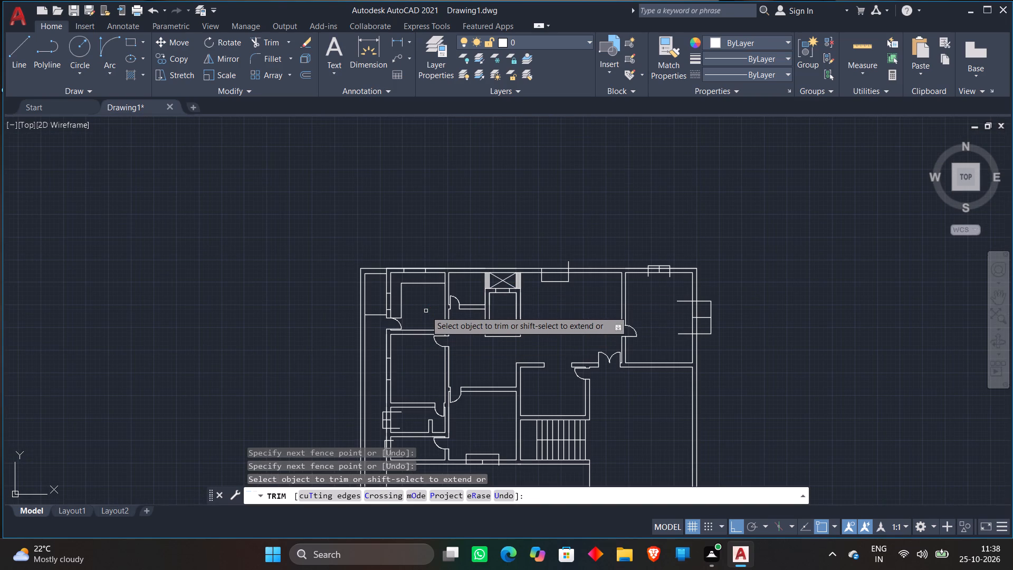
{"action": "scroll", "coordinate": [576, 258], "scroll_direction": "up", "scroll_amount": 3}
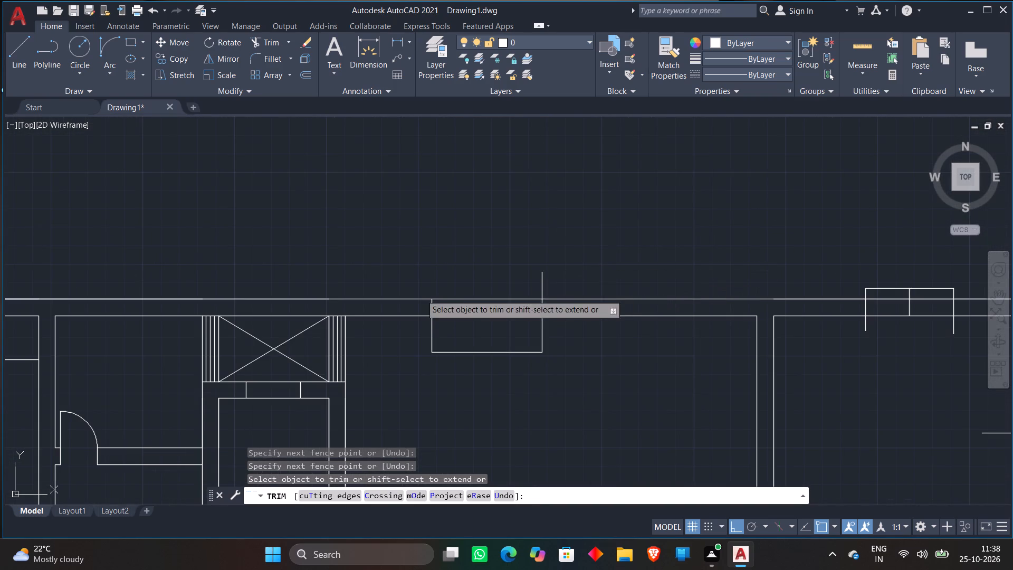
{"action": "left_click", "coordinate": [526, 275]}
{"action": "left_click", "coordinate": [611, 267]}
{"action": "scroll", "coordinate": [523, 335], "scroll_direction": "up", "scroll_amount": 2}
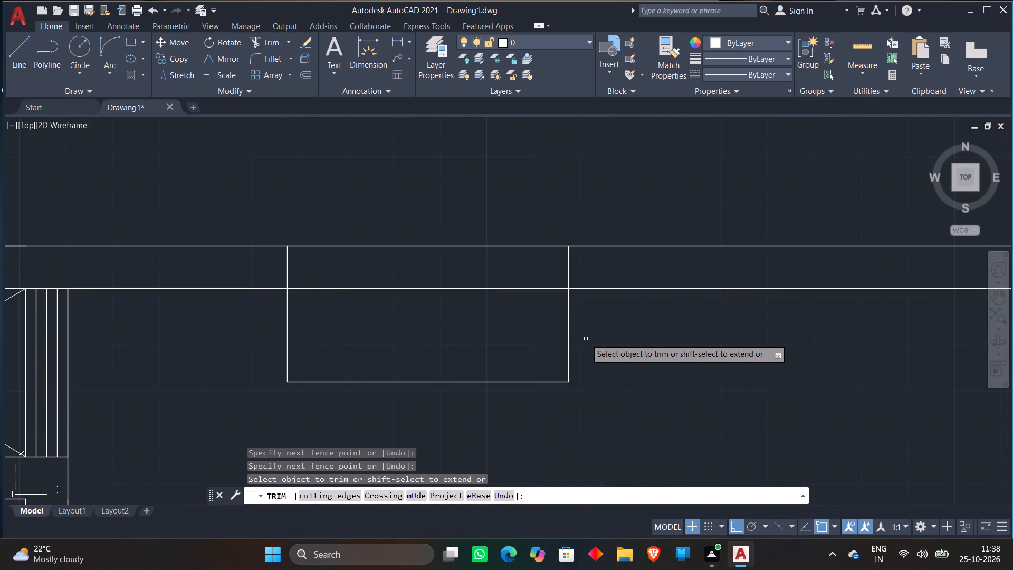
{"action": "left_click", "coordinate": [586, 336]}
{"action": "left_click", "coordinate": [458, 408]}
{"action": "left_click", "coordinate": [255, 344]}
{"action": "left_click", "coordinate": [381, 338]}
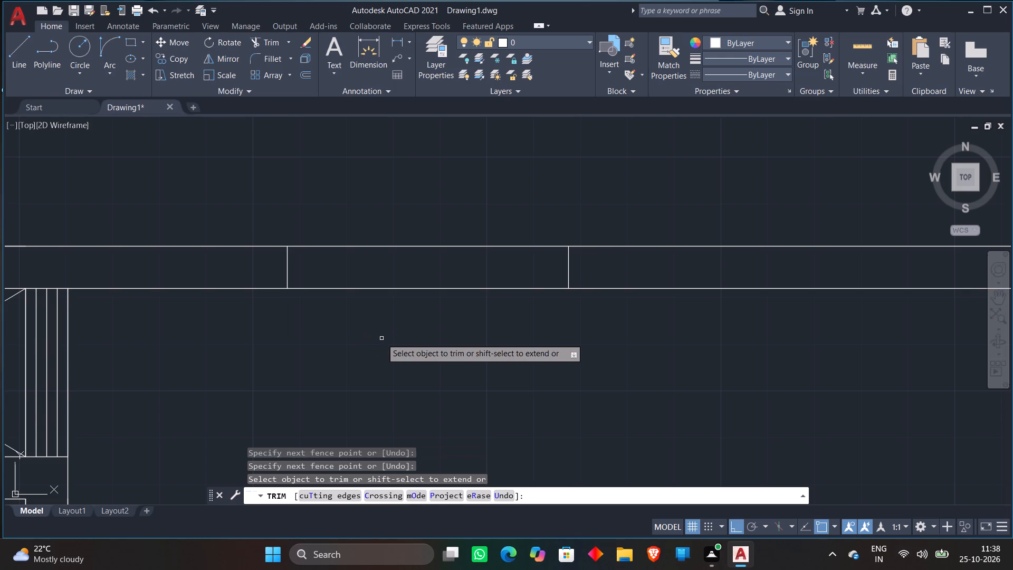
Trim the window outline on the northeast room's north wall to its two jamb lines, removing the centre line too.
{"action": "scroll", "coordinate": [400, 340], "scroll_direction": "down", "scroll_amount": 7}
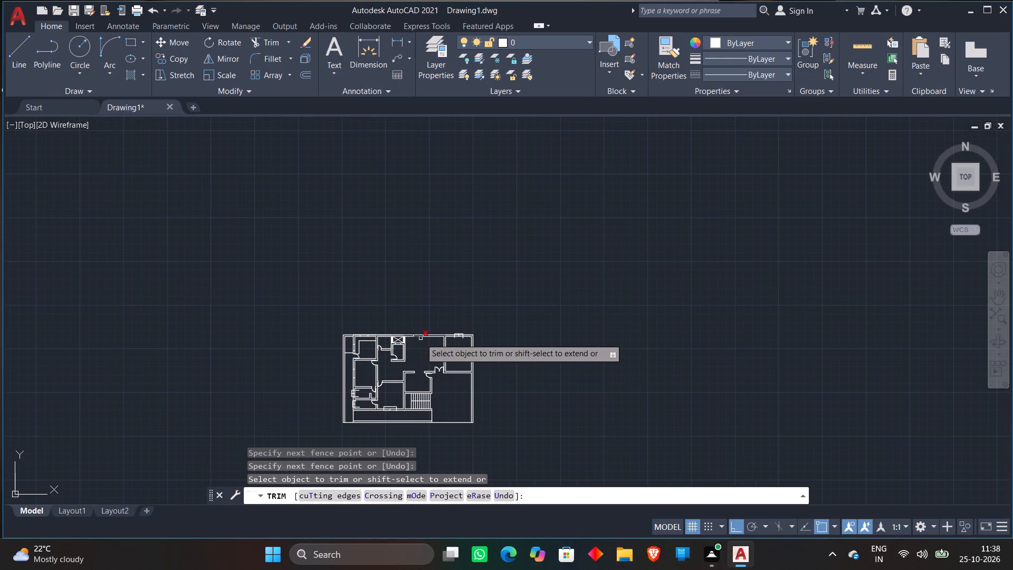
{"action": "scroll", "coordinate": [421, 338], "scroll_direction": "down", "scroll_amount": 1}
{"action": "scroll", "coordinate": [452, 347], "scroll_direction": "up", "scroll_amount": 4}
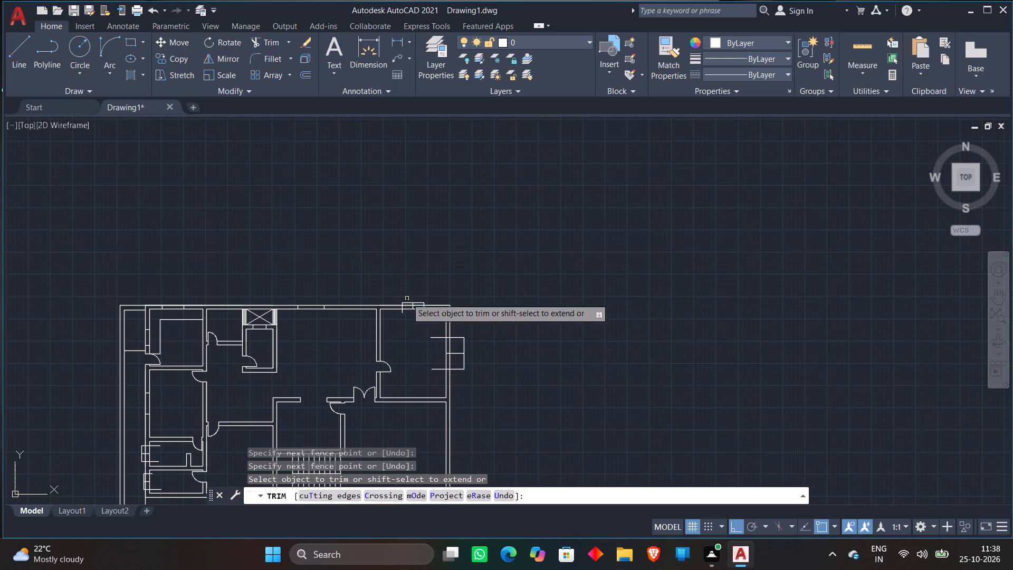
{"action": "scroll", "coordinate": [403, 292], "scroll_direction": "up", "scroll_amount": 4}
{"action": "scroll", "coordinate": [394, 339], "scroll_direction": "up", "scroll_amount": 2}
{"action": "left_click", "coordinate": [362, 336]}
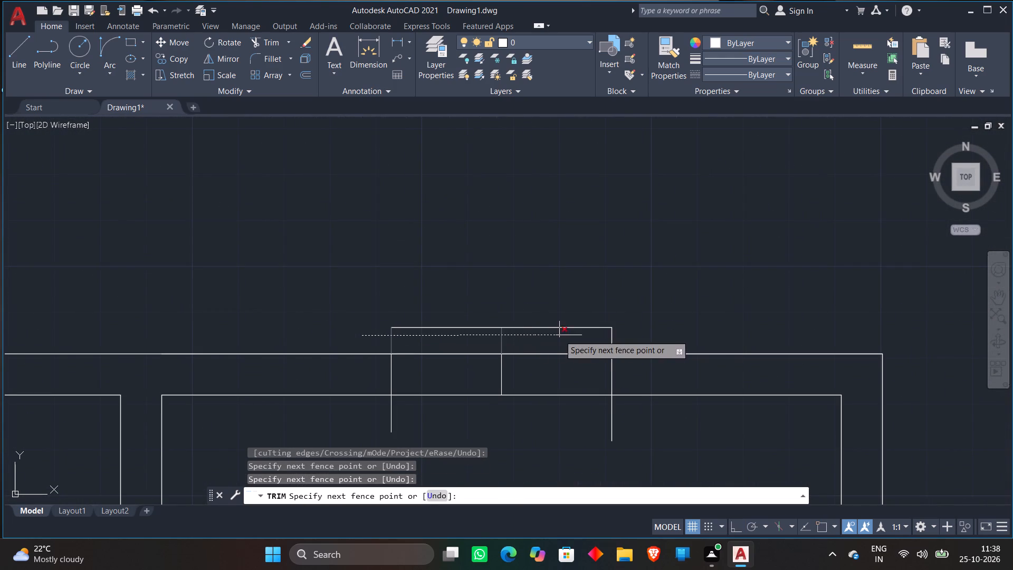
{"action": "left_click", "coordinate": [616, 335]}
{"action": "left_click", "coordinate": [603, 328]}
{"action": "left_click", "coordinate": [484, 328]}
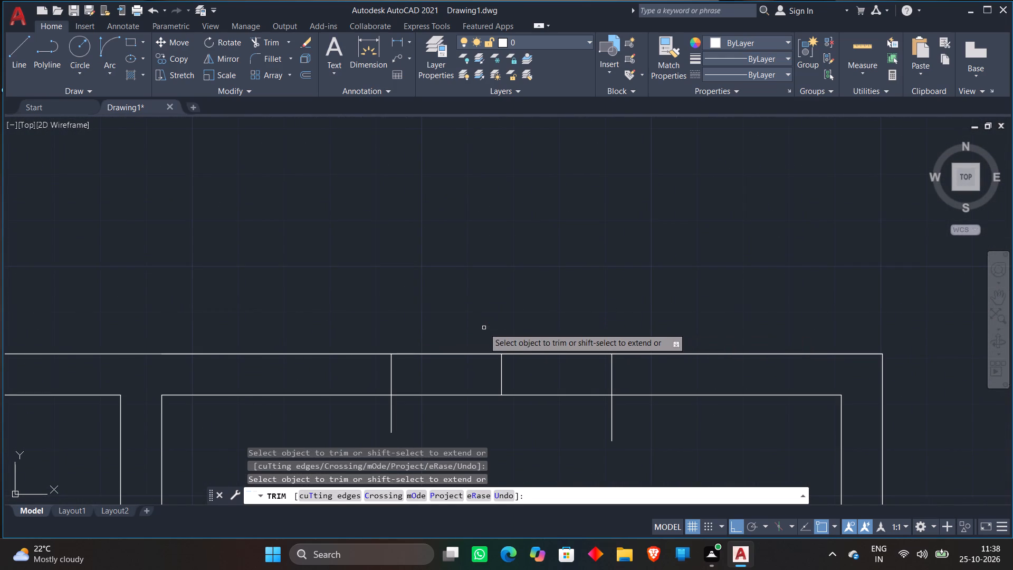
{"action": "scroll", "coordinate": [524, 281], "scroll_direction": "down", "scroll_amount": 1}
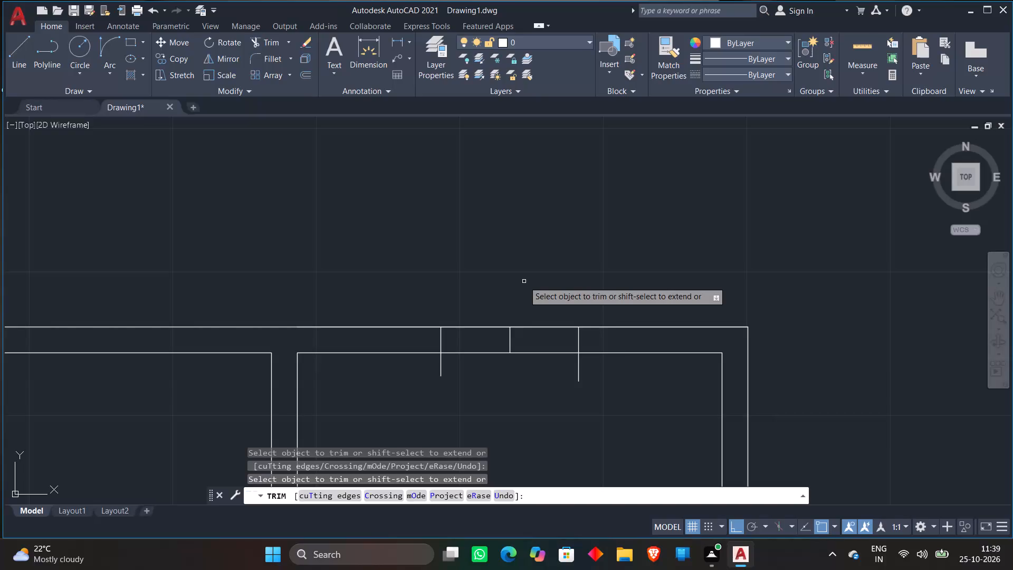
{"action": "scroll", "coordinate": [521, 351], "scroll_direction": "up", "scroll_amount": 2}
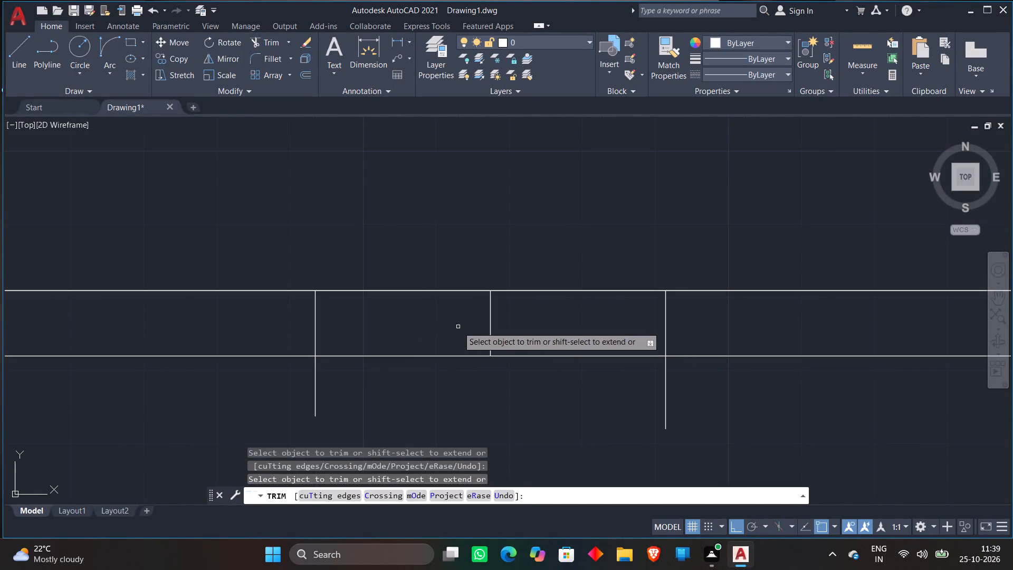
{"action": "left_click", "coordinate": [458, 327]}
{"action": "left_click", "coordinate": [504, 325]}
{"action": "left_click", "coordinate": [234, 398]}
{"action": "left_click", "coordinate": [759, 396]}
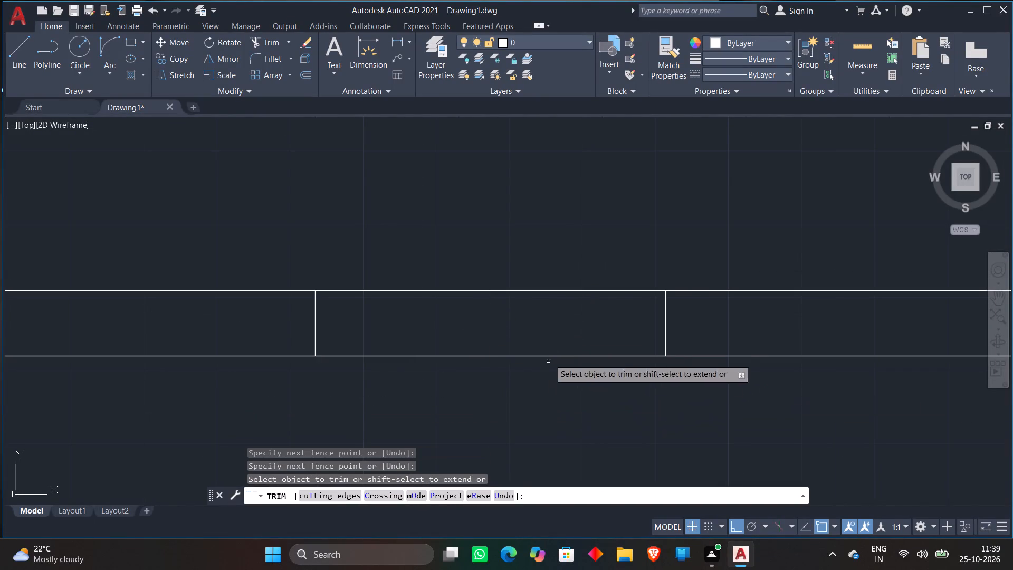
Trim away the part of the northeast room's east window outline that projects outside the east wall.
{"action": "scroll", "coordinate": [570, 331], "scroll_direction": "down", "scroll_amount": 6}
{"action": "scroll", "coordinate": [625, 364], "scroll_direction": "down", "scroll_amount": 1}
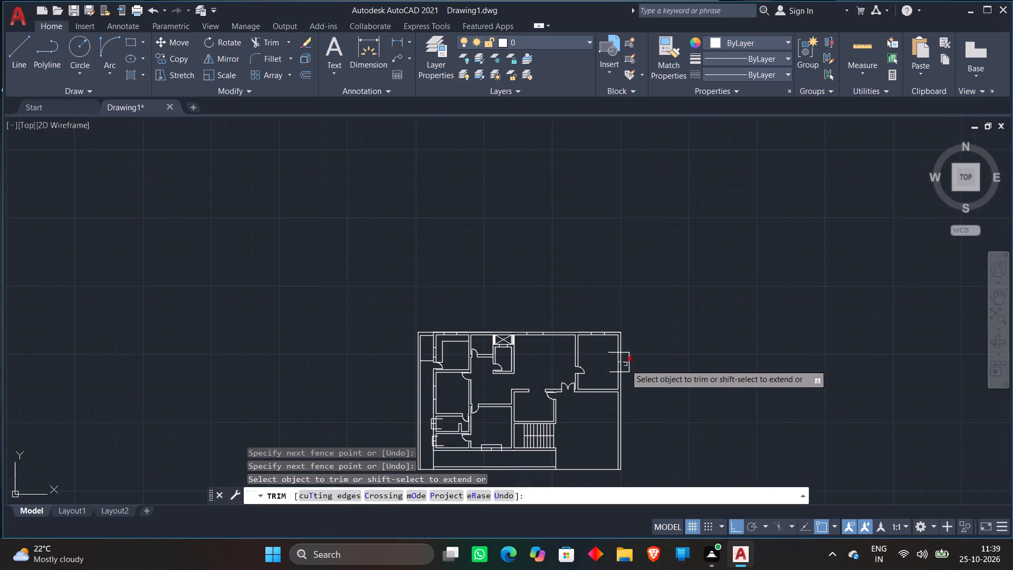
{"action": "scroll", "coordinate": [627, 364], "scroll_direction": "up", "scroll_amount": 4}
{"action": "left_click", "coordinate": [615, 310]}
{"action": "left_click", "coordinate": [645, 441]}
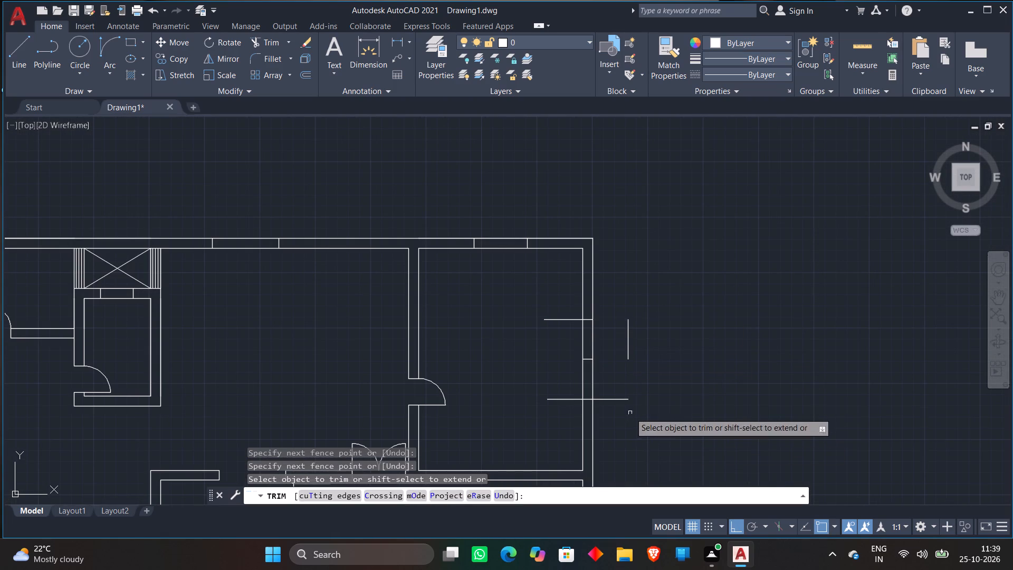
{"action": "left_click", "coordinate": [612, 355]}
{"action": "left_click", "coordinate": [656, 324]}
{"action": "left_click", "coordinate": [613, 391]}
{"action": "left_click", "coordinate": [615, 418]}
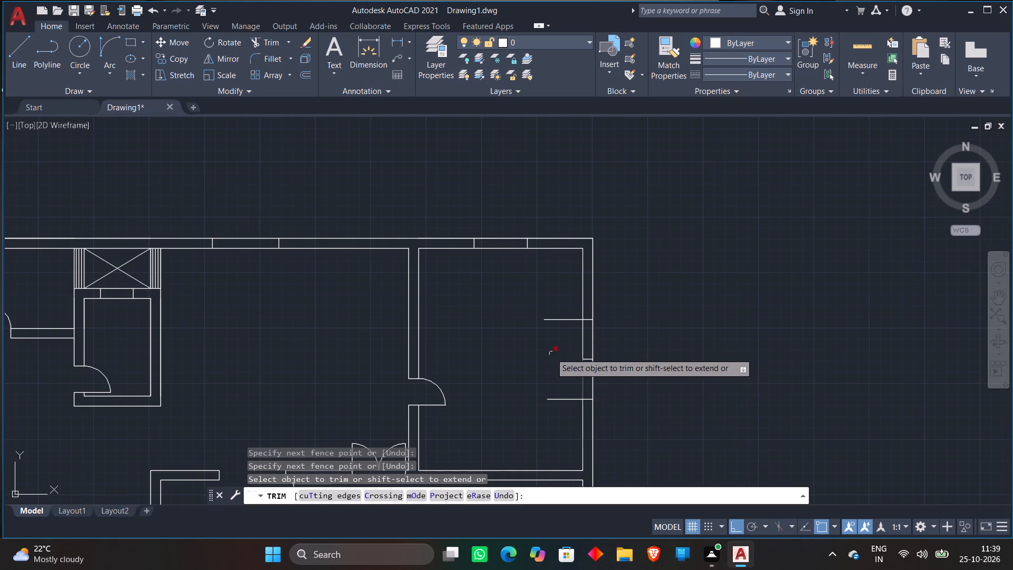
Trim the east window's centre line and both jamb ends projecting into the northeast room.
{"action": "scroll", "coordinate": [563, 346], "scroll_direction": "up", "scroll_amount": 3}
{"action": "left_click", "coordinate": [645, 381]}
{"action": "left_click", "coordinate": [653, 407]}
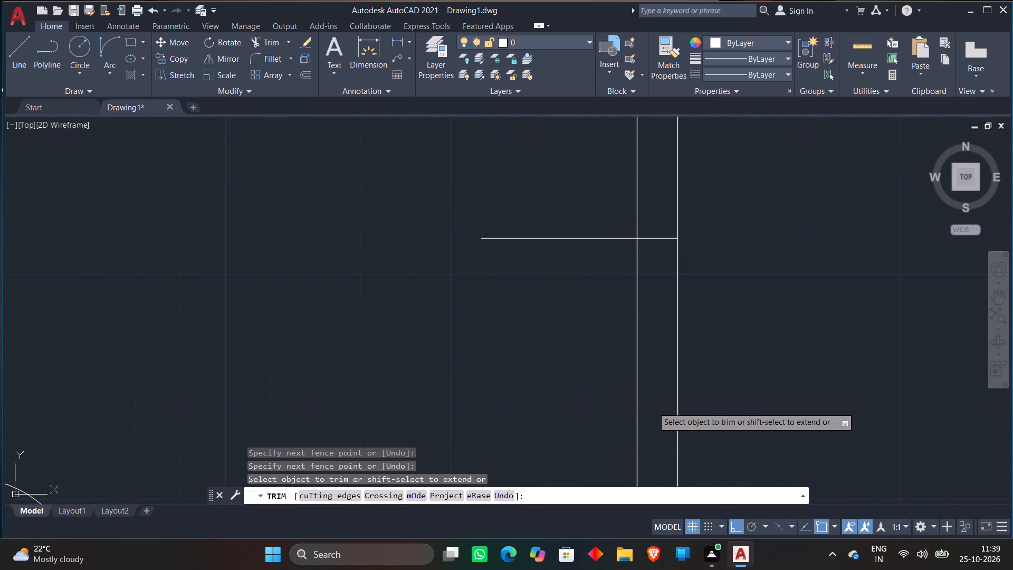
{"action": "left_click", "coordinate": [597, 214]}
{"action": "left_click", "coordinate": [558, 294]}
{"action": "scroll", "coordinate": [567, 251], "scroll_direction": "down", "scroll_amount": 6}
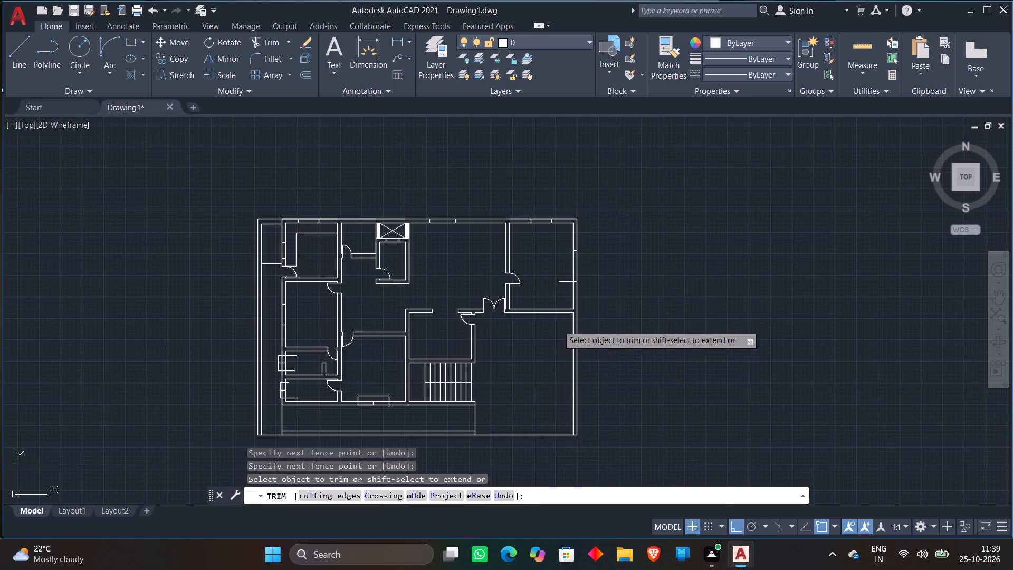
{"action": "scroll", "coordinate": [561, 282], "scroll_direction": "up", "scroll_amount": 5}
{"action": "left_click", "coordinate": [561, 258]}
{"action": "left_click", "coordinate": [566, 317]}
Trim the south wall window of the room west of the staircase to its two jambs, removing the centre line.
{"action": "scroll", "coordinate": [562, 311], "scroll_direction": "down", "scroll_amount": 4}
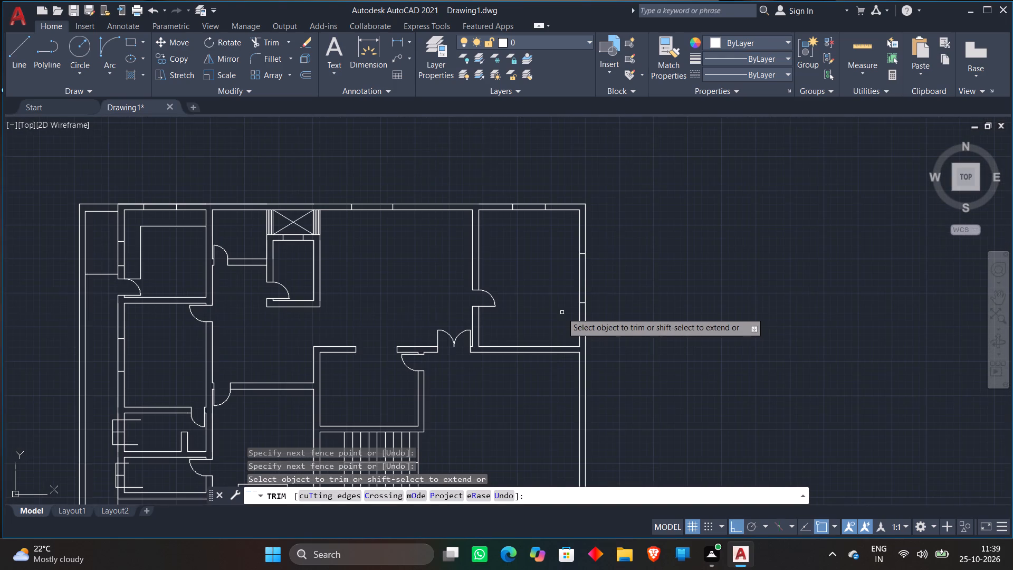
{"action": "middle_click_drag", "start_coordinate": [537, 318], "coordinate": [582, 281]}
{"action": "middle_click_drag", "start_coordinate": [542, 375], "coordinate": [591, 286]}
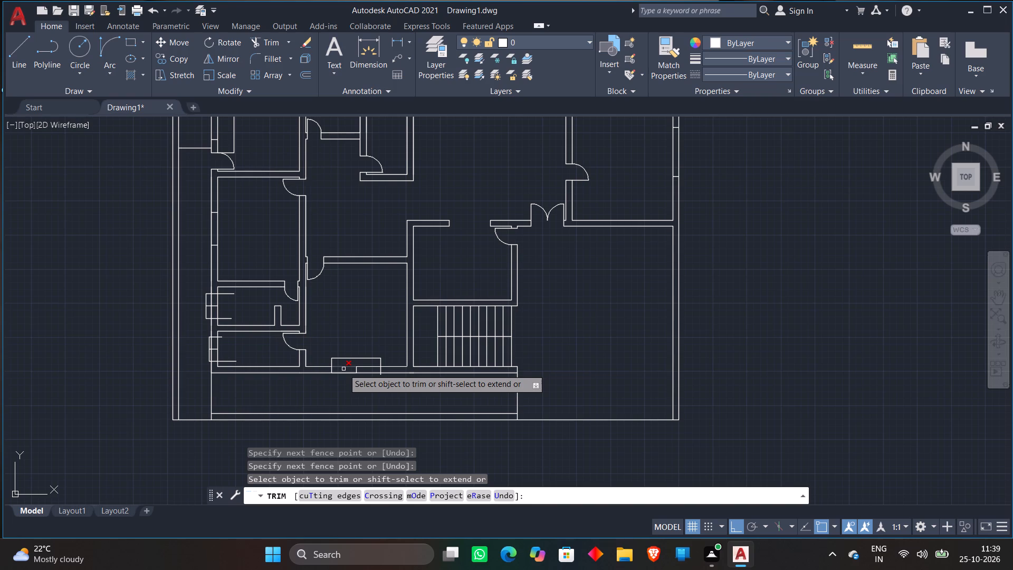
{"action": "scroll", "coordinate": [355, 375], "scroll_direction": "up", "scroll_amount": 5}
{"action": "left_click", "coordinate": [52, 265]}
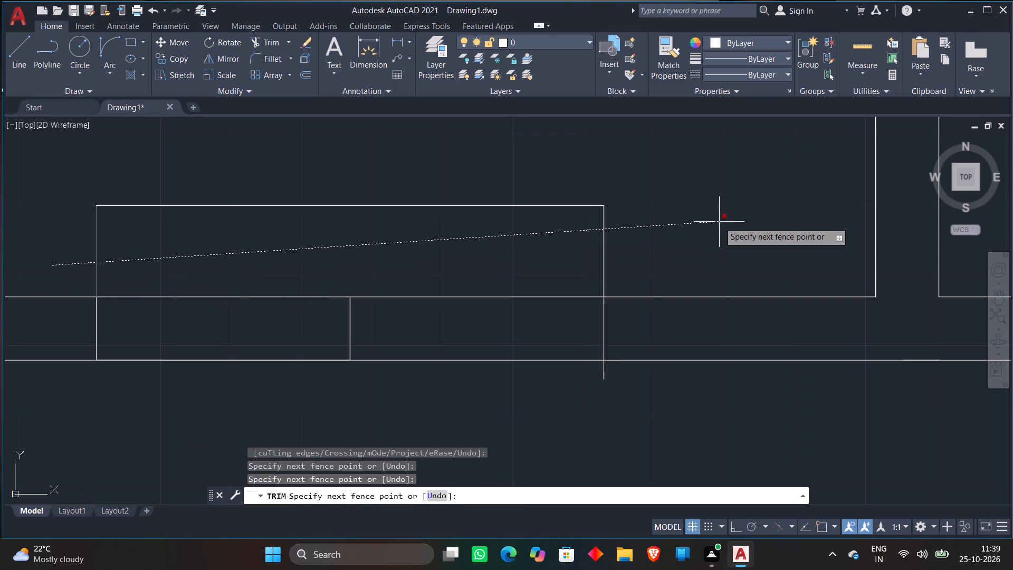
{"action": "left_click", "coordinate": [719, 222]}
{"action": "left_click", "coordinate": [463, 196]}
{"action": "left_click", "coordinate": [464, 236]}
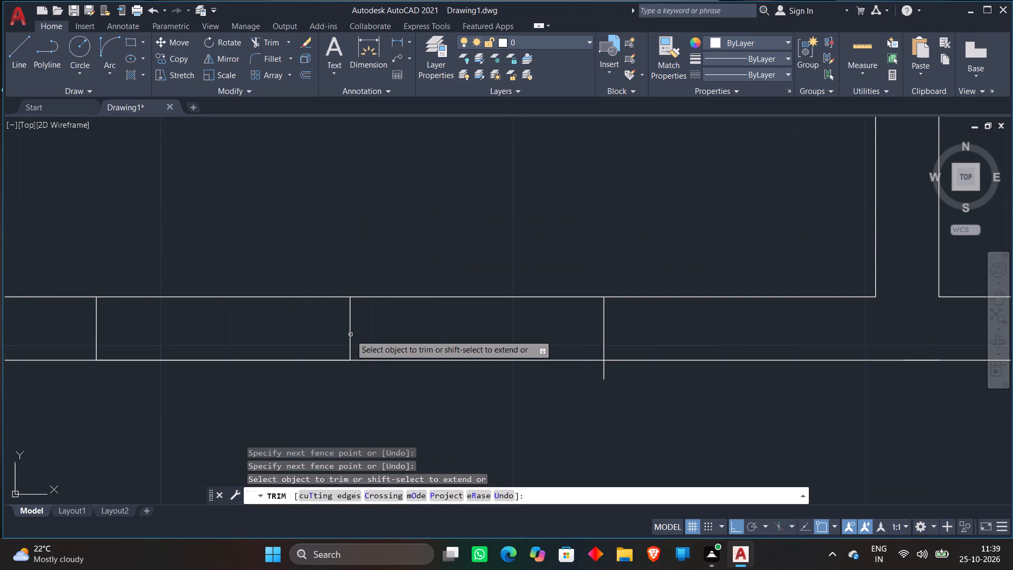
{"action": "left_click", "coordinate": [326, 331]}
{"action": "left_click", "coordinate": [389, 330]}
{"action": "left_click", "coordinate": [597, 377]}
{"action": "left_click", "coordinate": [627, 376]}
Trim the centre line and the outline outside the west wall from the window of the southwest corner room.
{"action": "scroll", "coordinate": [624, 413], "scroll_direction": "down", "scroll_amount": 5}
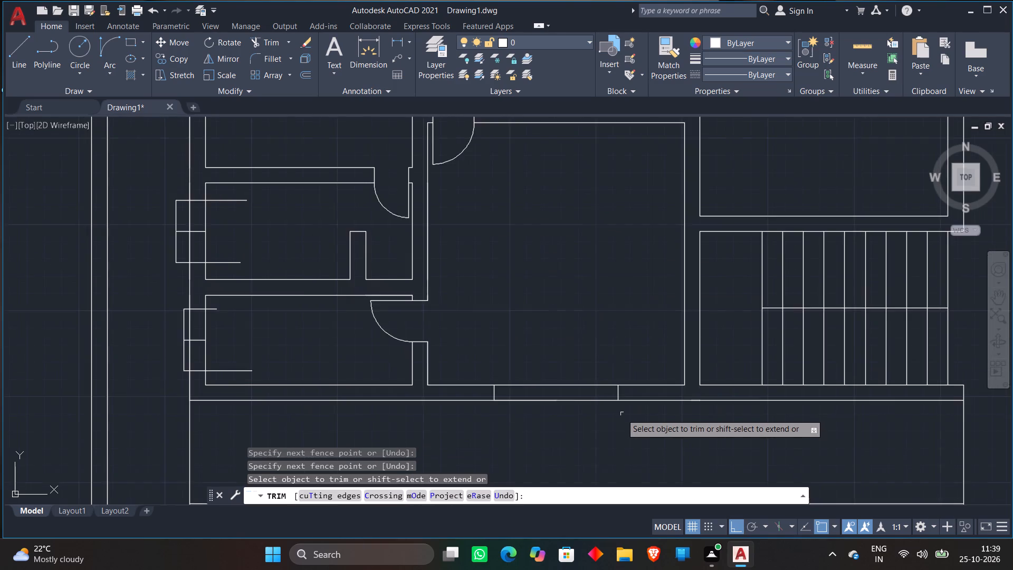
{"action": "scroll", "coordinate": [623, 413], "scroll_direction": "down", "scroll_amount": 2}
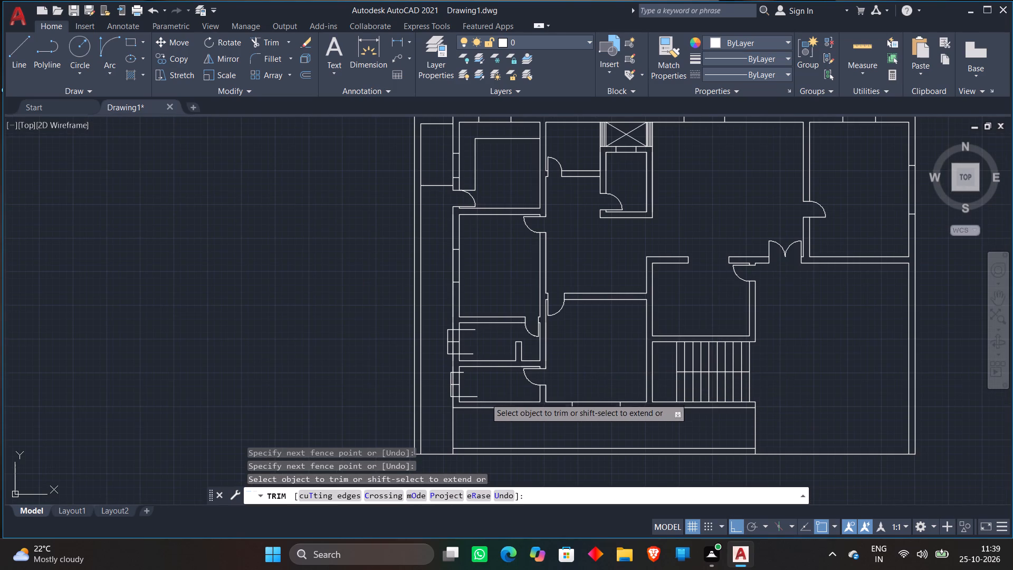
{"action": "scroll", "coordinate": [468, 393], "scroll_direction": "up", "scroll_amount": 4}
{"action": "left_click", "coordinate": [381, 304]}
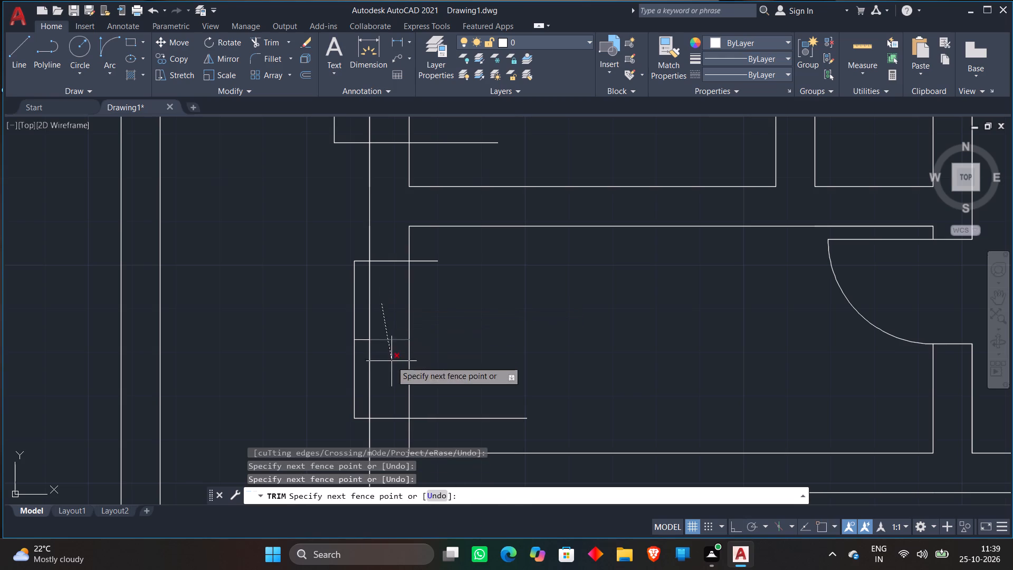
{"action": "left_click", "coordinate": [391, 361]}
{"action": "left_click", "coordinate": [361, 339]}
{"action": "left_click", "coordinate": [357, 341]}
{"action": "left_click", "coordinate": [347, 344]}
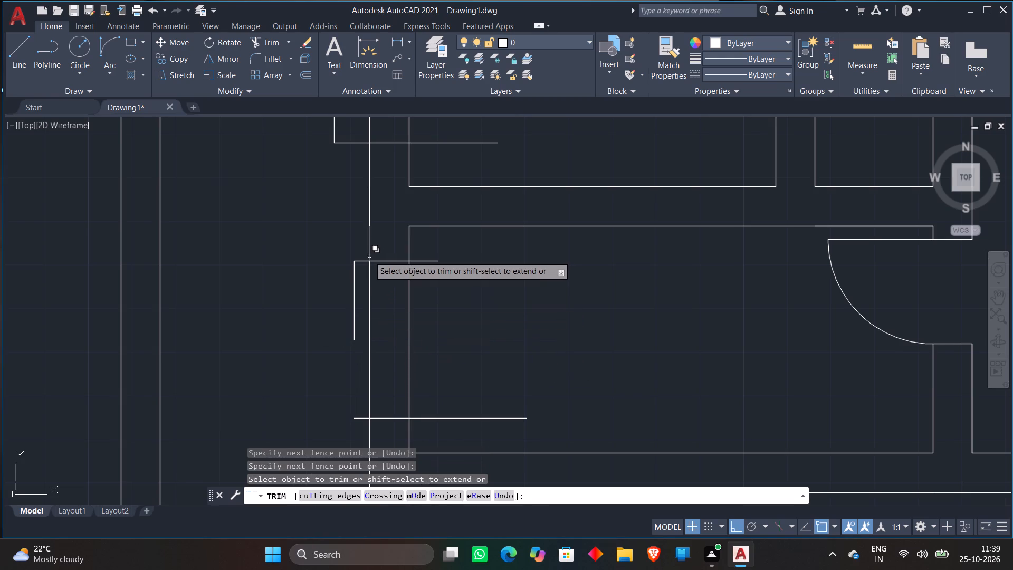
{"action": "scroll", "coordinate": [356, 258], "scroll_direction": "up", "scroll_amount": 2}
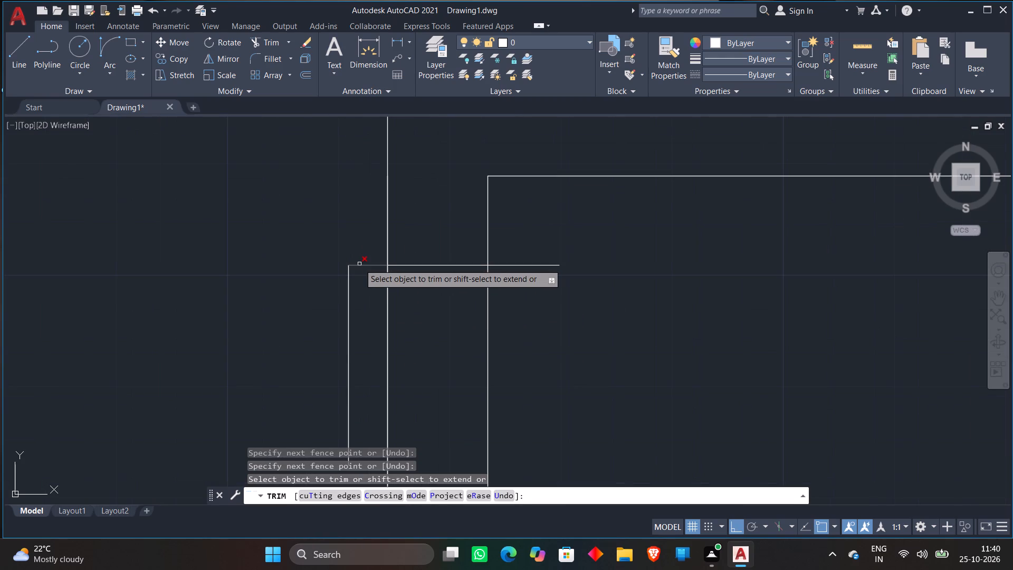
{"action": "left_click", "coordinate": [360, 250]}
{"action": "left_click", "coordinate": [343, 376]}
{"action": "scroll", "coordinate": [343, 322], "scroll_direction": "down", "scroll_amount": 4}
{"action": "scroll", "coordinate": [346, 418], "scroll_direction": "up", "scroll_amount": 1}
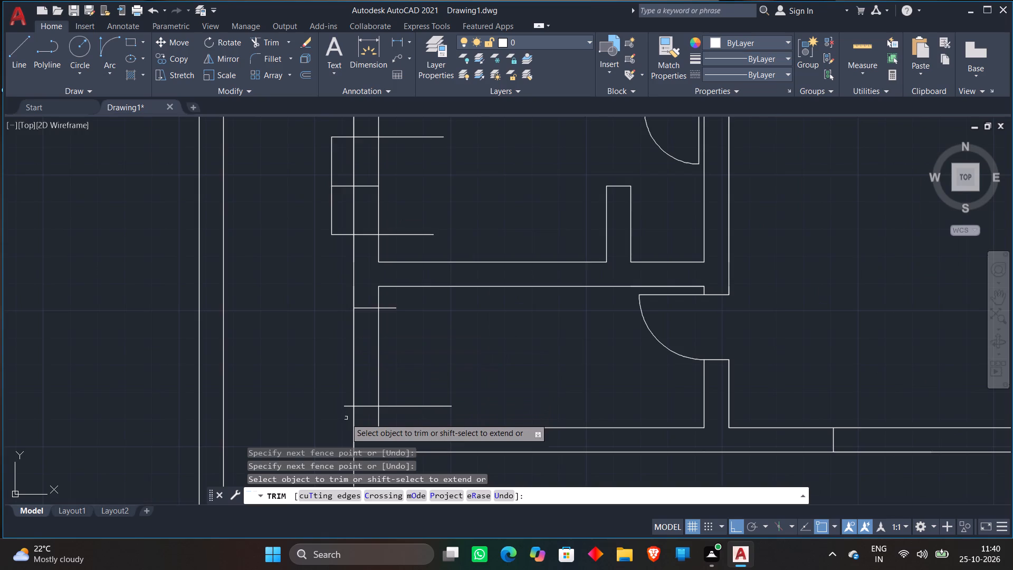
{"action": "scroll", "coordinate": [346, 418], "scroll_direction": "up", "scroll_amount": 2}
{"action": "left_click", "coordinate": [349, 399]}
{"action": "left_click", "coordinate": [342, 359]}
Trim both window jamb ends projecting into the southwest corner room back to the west wall's inner face.
{"action": "left_click", "coordinate": [561, 302]}
{"action": "left_click", "coordinate": [548, 417]}
{"action": "scroll", "coordinate": [564, 347], "scroll_direction": "down", "scroll_amount": 3}
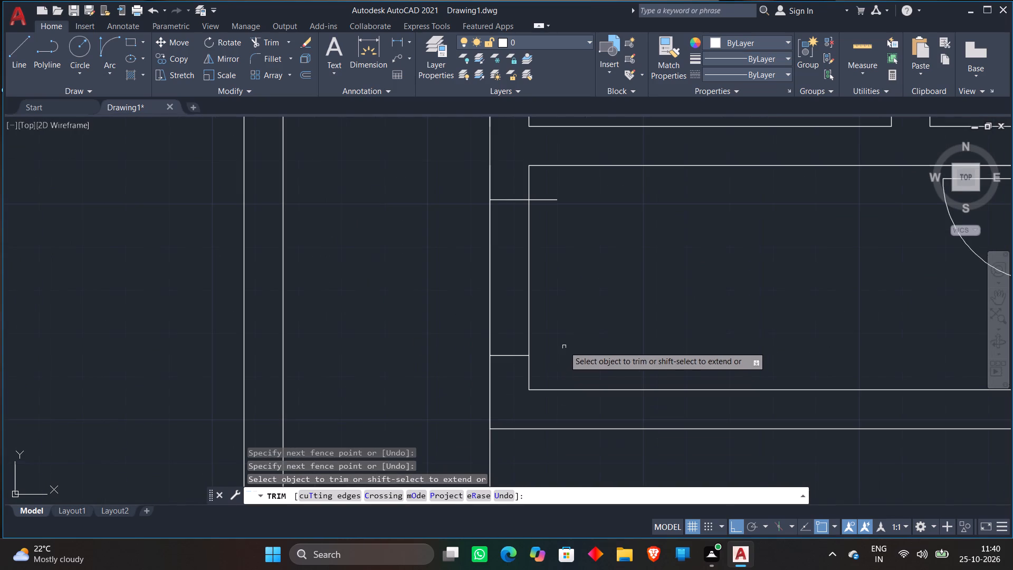
{"action": "middle_click_drag", "start_coordinate": [571, 326], "coordinate": [559, 436]}
{"action": "left_click", "coordinate": [528, 297]}
{"action": "left_click", "coordinate": [531, 327]}
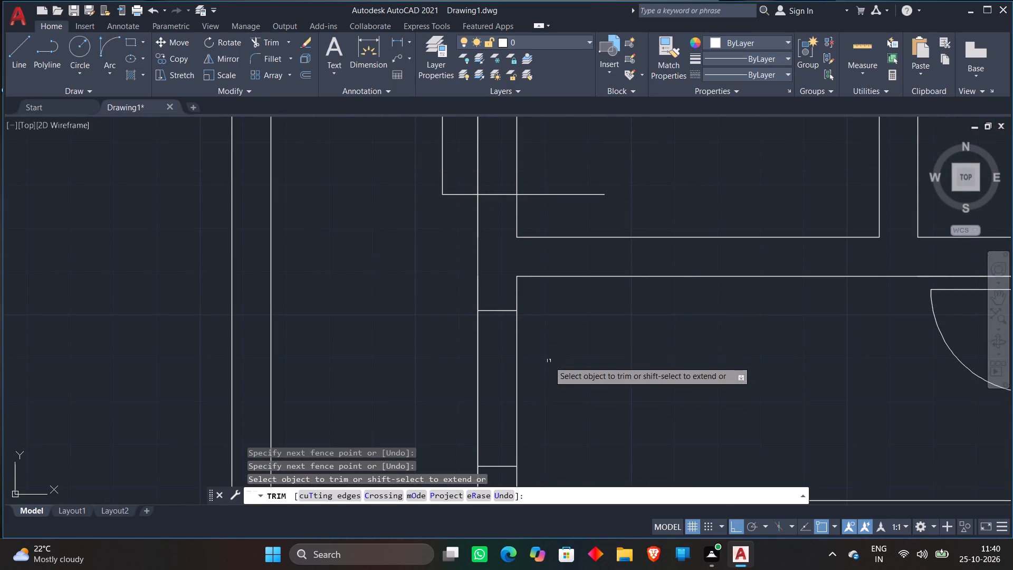
Trim the west window outline of the small room north of the southwest corner room to its jambs, removing the centre line.
{"action": "scroll", "coordinate": [555, 369], "scroll_direction": "down", "scroll_amount": 4}
{"action": "scroll", "coordinate": [565, 292], "scroll_direction": "up", "scroll_amount": 2}
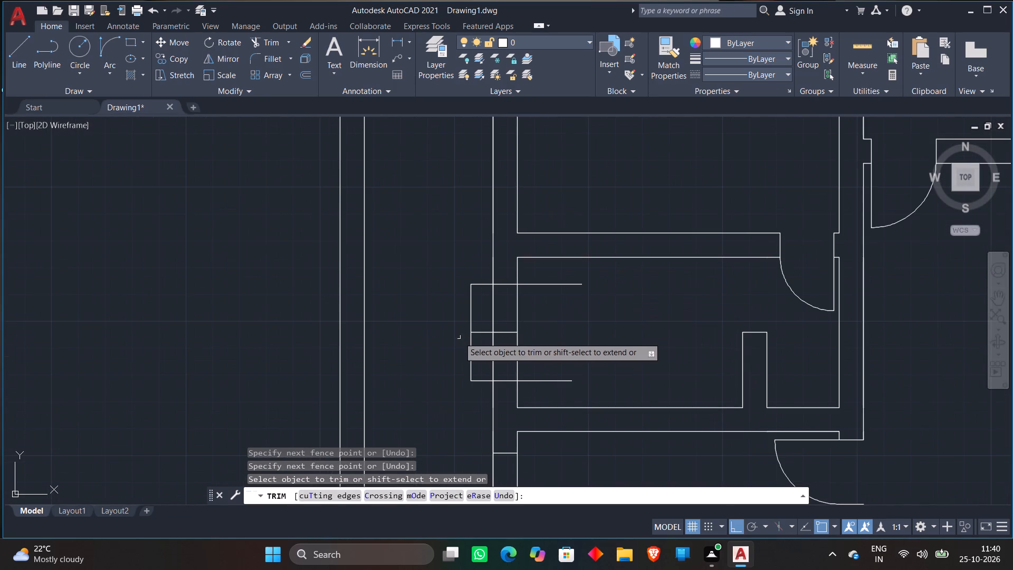
{"action": "left_click", "coordinate": [484, 327]}
{"action": "left_click", "coordinate": [466, 351]}
{"action": "left_click", "coordinate": [463, 325]}
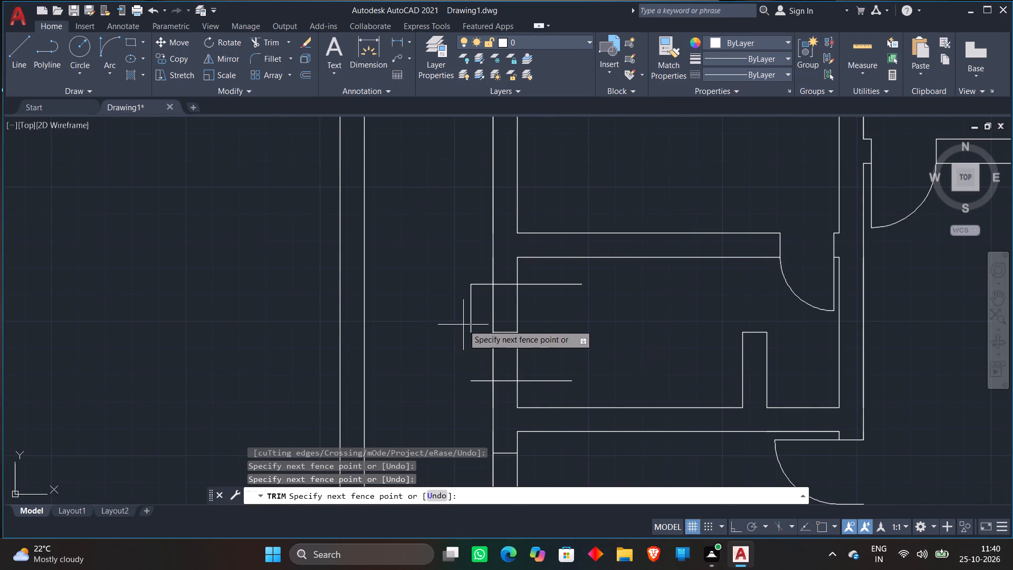
{"action": "left_click", "coordinate": [472, 307]}
{"action": "left_click", "coordinate": [474, 285]}
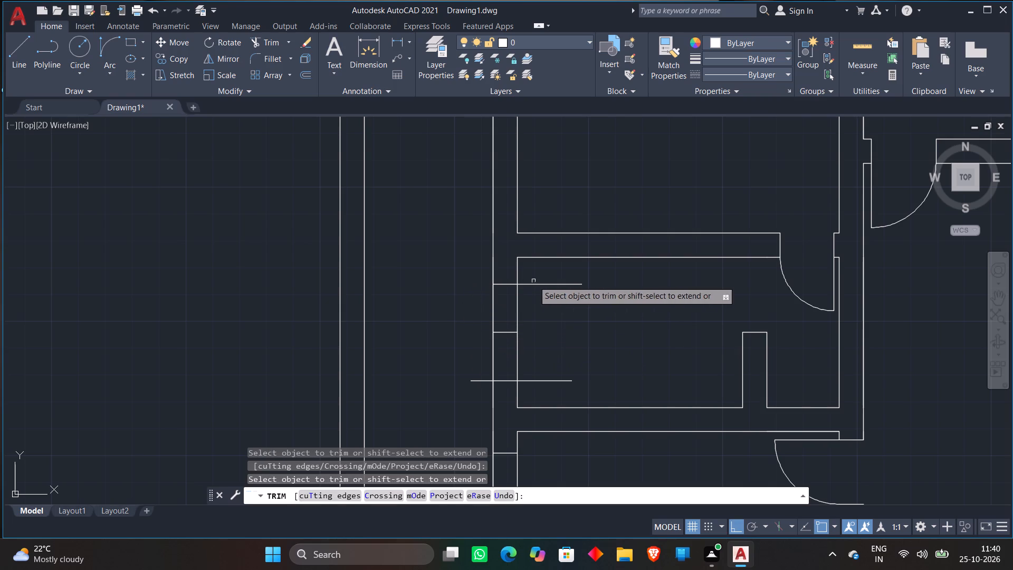
{"action": "left_click", "coordinate": [503, 328]}
{"action": "left_click", "coordinate": [504, 346]}
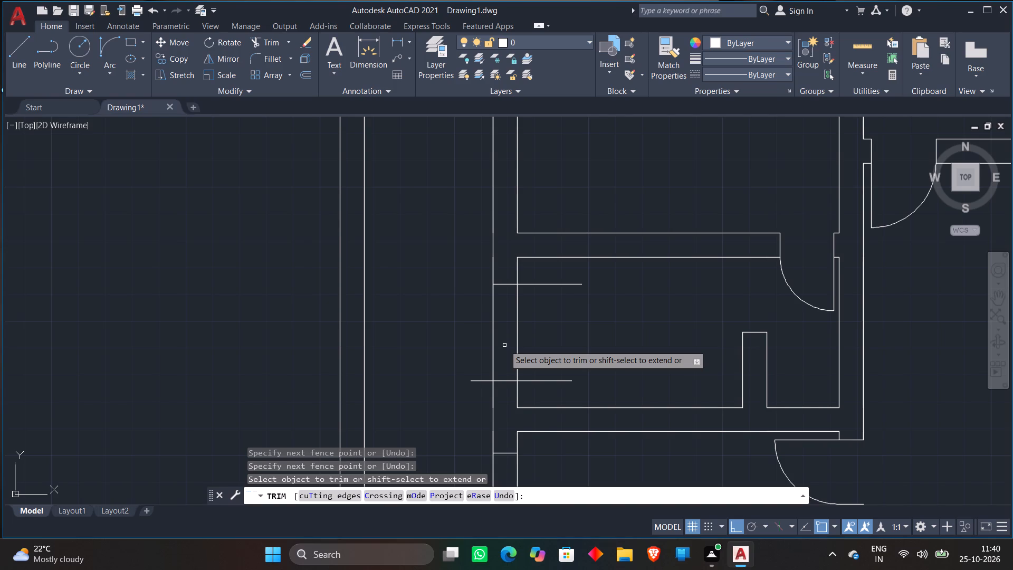
{"action": "left_click", "coordinate": [542, 284]}
{"action": "left_click", "coordinate": [541, 379]}
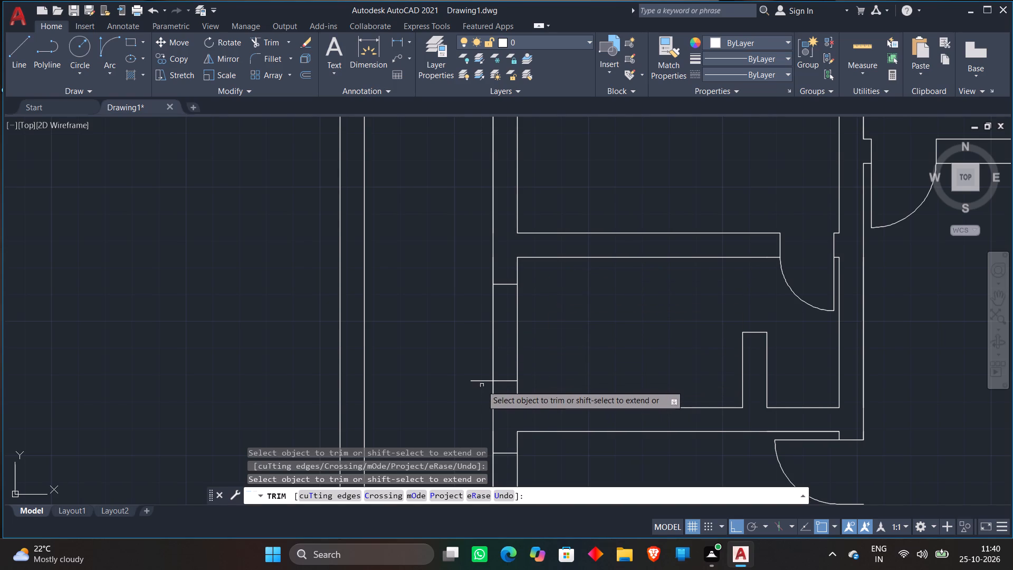
{"action": "left_click", "coordinate": [482, 382]}
Extend the stairwell's west wall line and the westernmost stair line south to the outer face of the south wall.
{"action": "scroll", "coordinate": [570, 356], "scroll_direction": "down", "scroll_amount": 3}
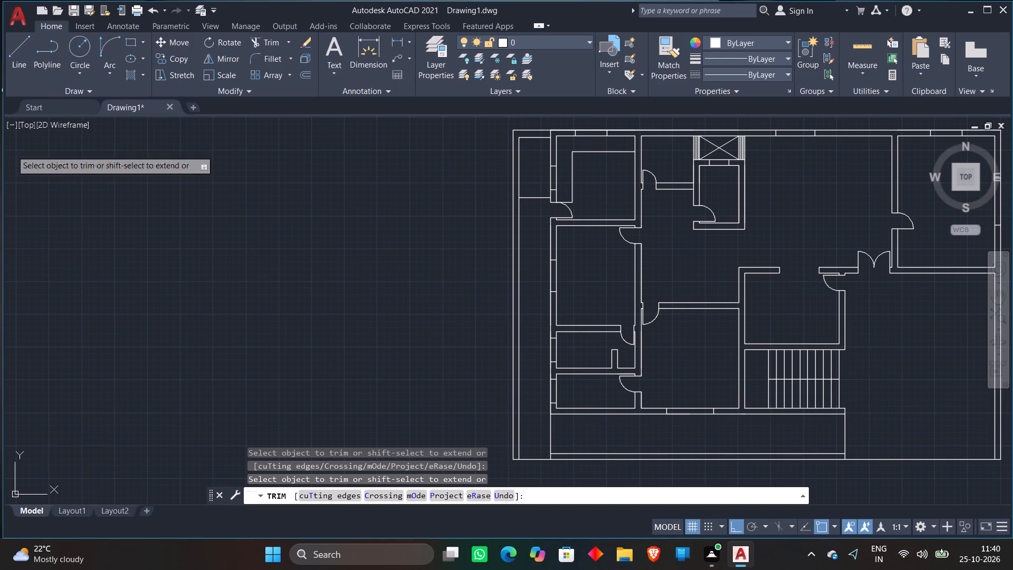
{"action": "left_click", "coordinate": [286, 44]}
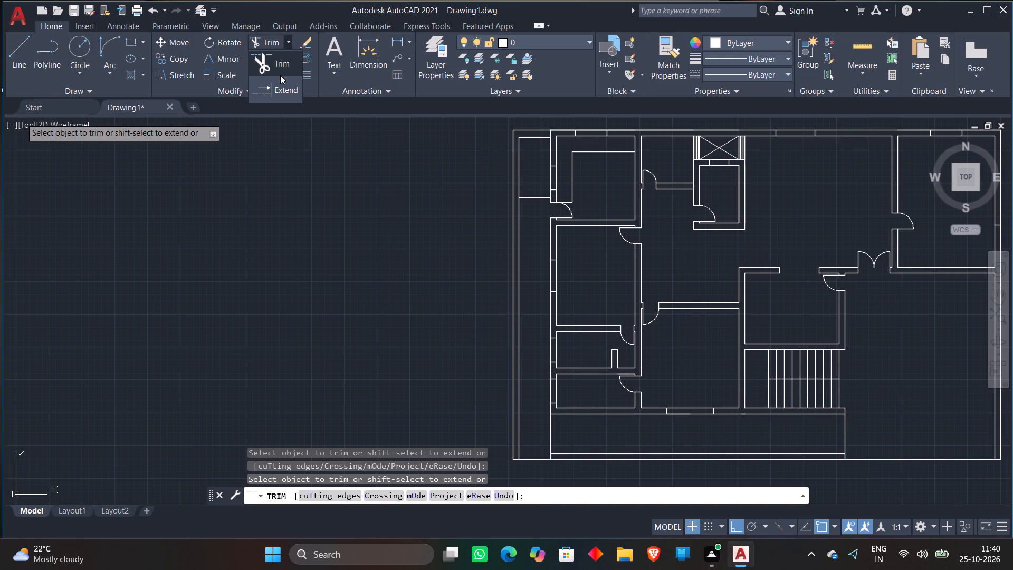
{"action": "left_click", "coordinate": [278, 84]}
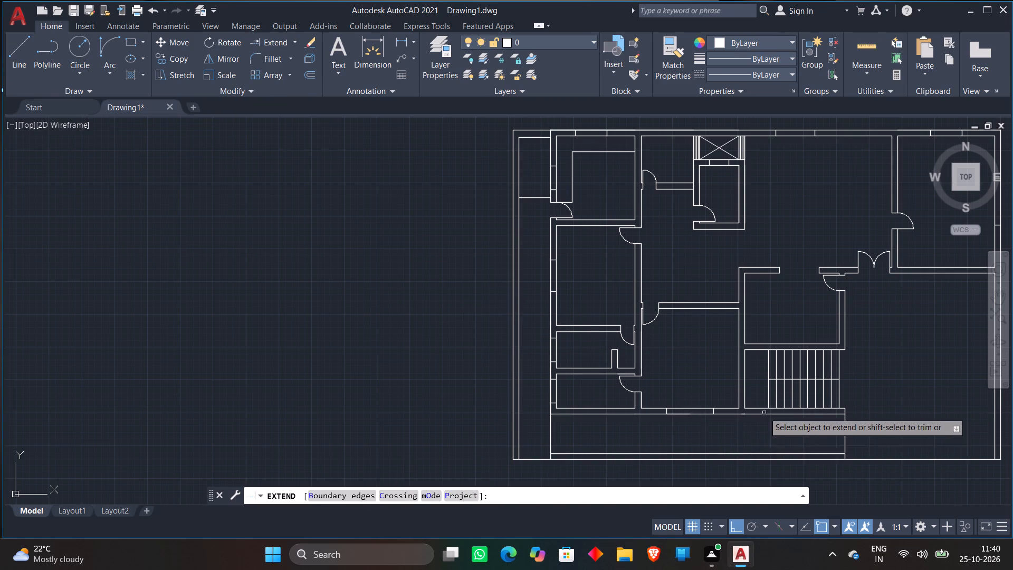
{"action": "scroll", "coordinate": [763, 410], "scroll_direction": "up", "scroll_amount": 3}
{"action": "left_click", "coordinate": [681, 373]}
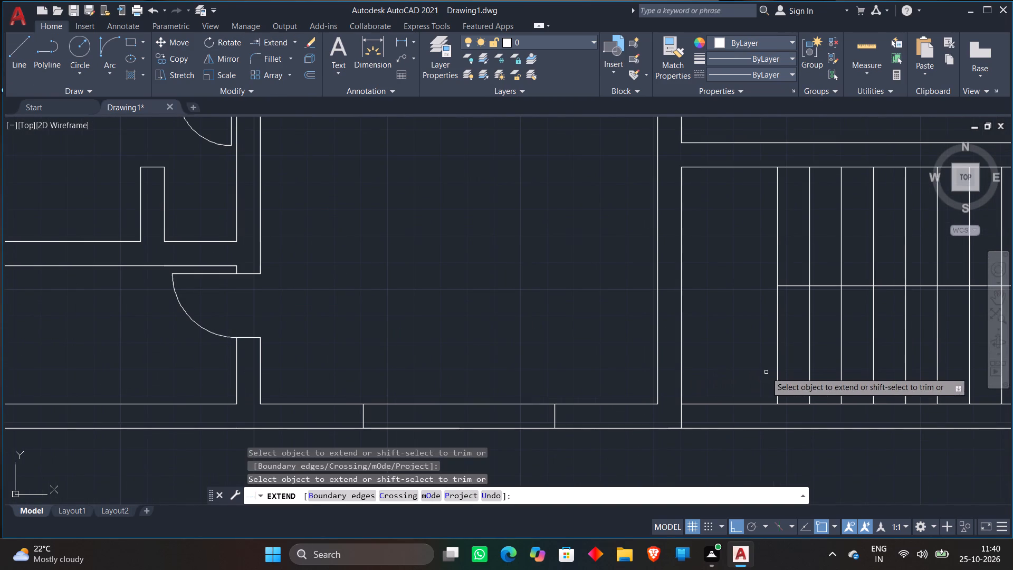
{"action": "left_click", "coordinate": [776, 383]}
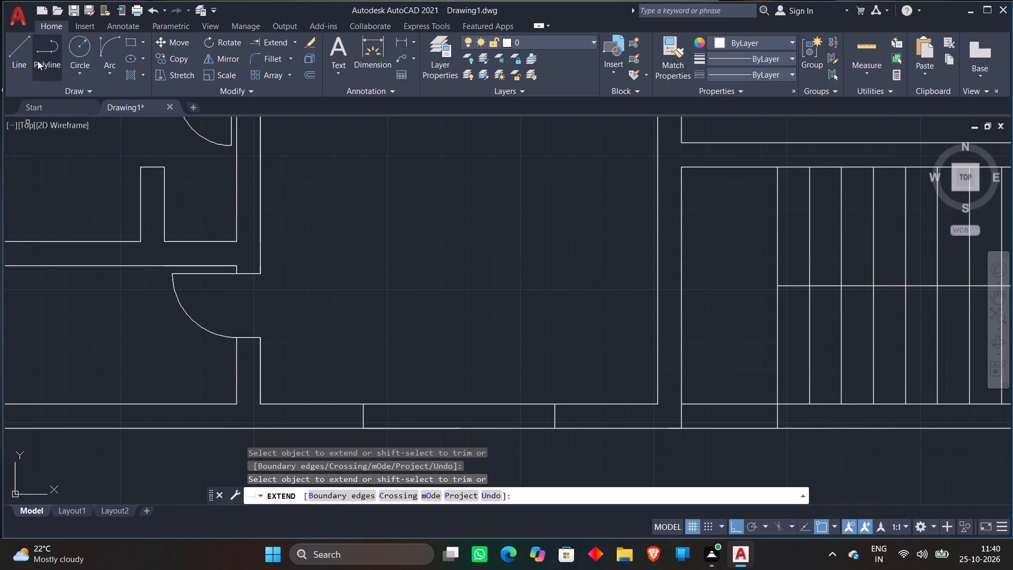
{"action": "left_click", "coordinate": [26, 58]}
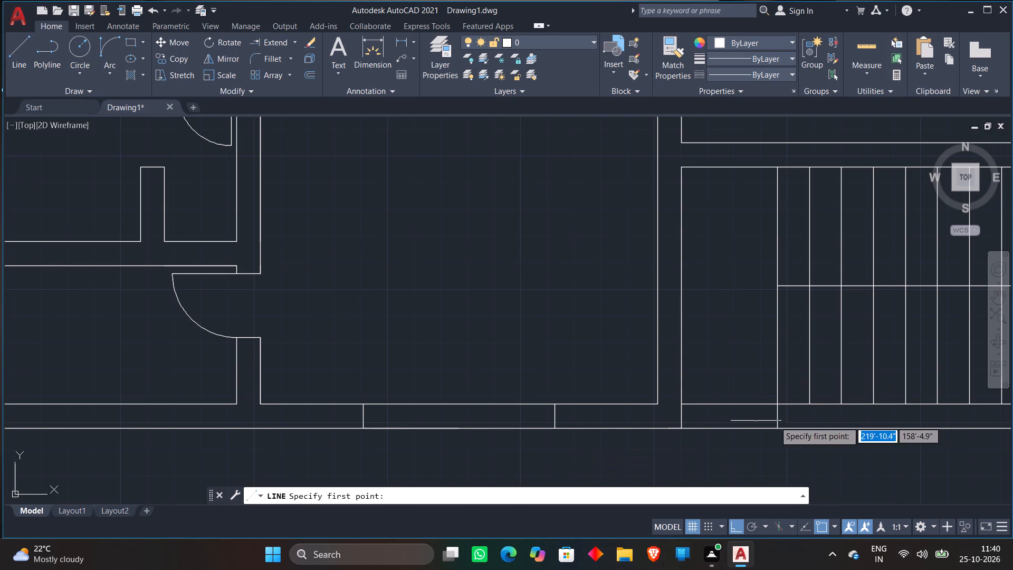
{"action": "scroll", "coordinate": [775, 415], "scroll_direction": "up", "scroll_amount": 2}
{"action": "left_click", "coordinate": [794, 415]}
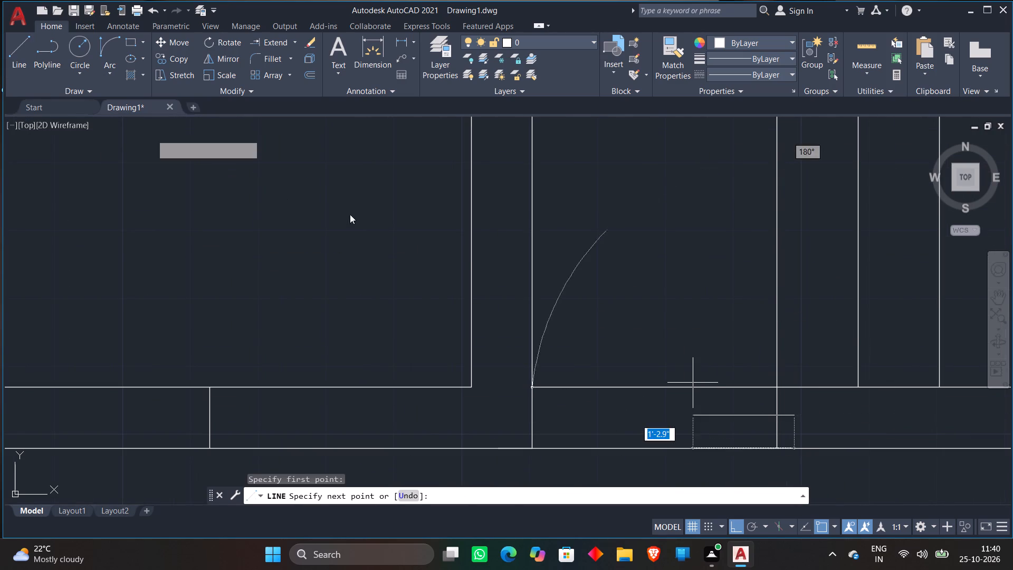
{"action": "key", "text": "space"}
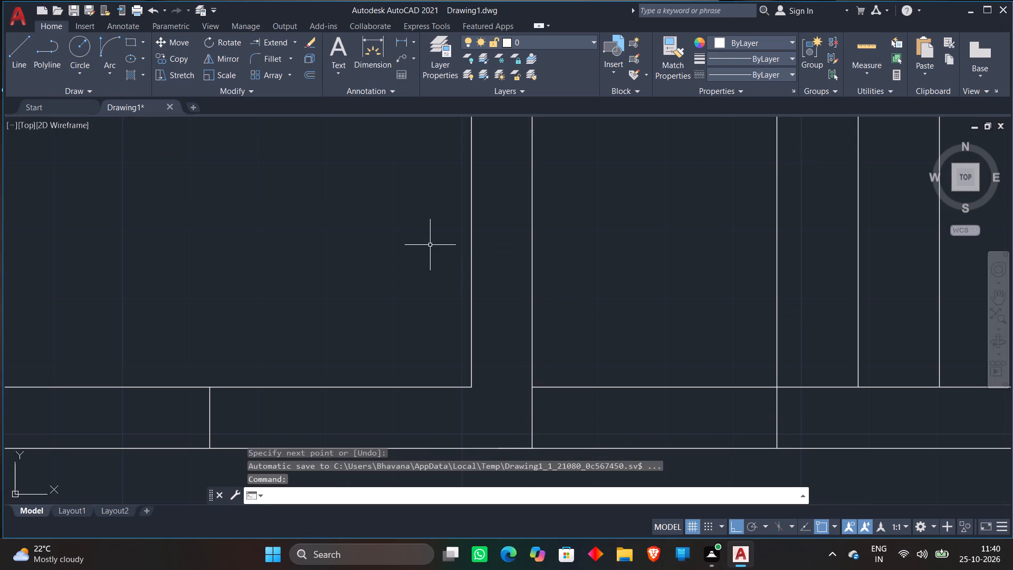
Draw a horizontal line inside the south wall from the midpoint of the window's west jamb to just past the westernmost stair line.
{"action": "left_click", "coordinate": [15, 60]}
{"action": "scroll", "coordinate": [297, 251], "scroll_direction": "down", "scroll_amount": 2}
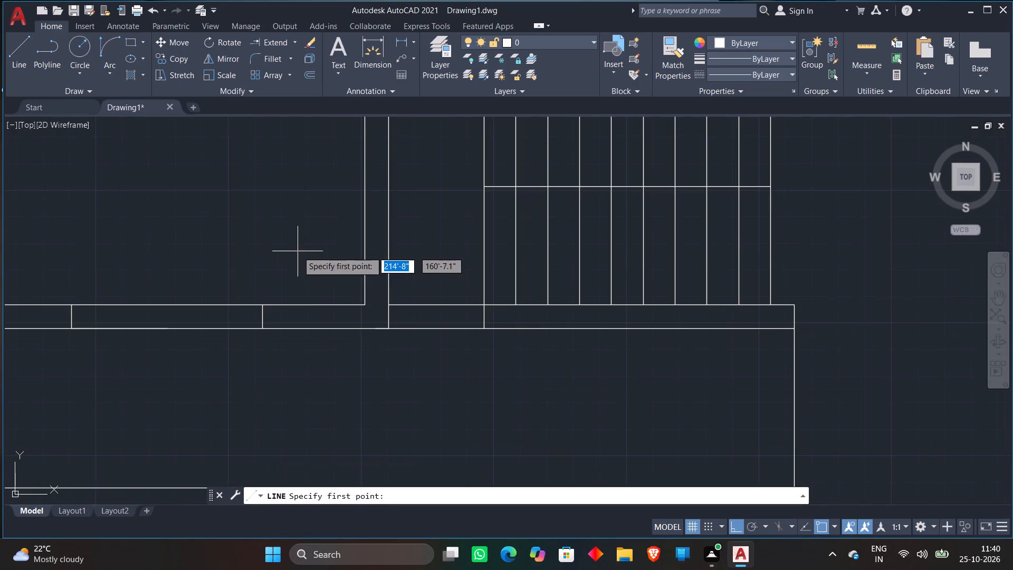
{"action": "scroll", "coordinate": [67, 317], "scroll_direction": "up", "scroll_amount": 1}
{"action": "left_click", "coordinate": [75, 319]}
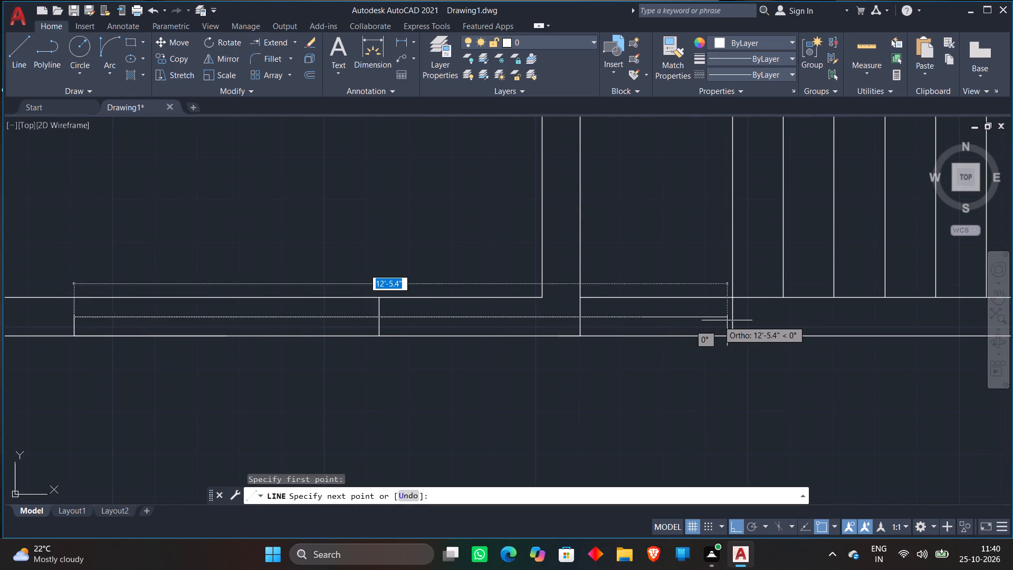
{"action": "left_click", "coordinate": [750, 319]}
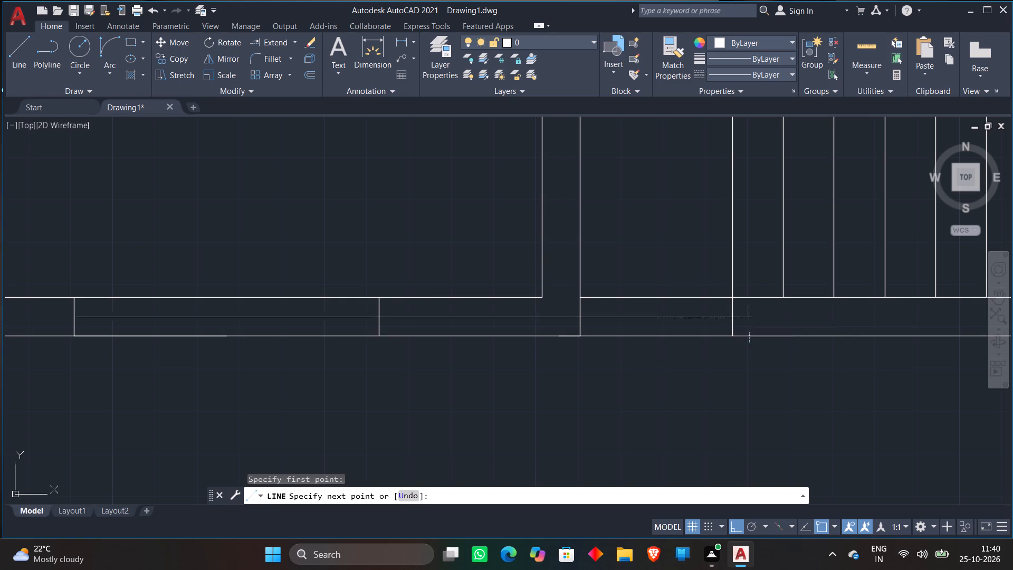
Trim the new line east of the westernmost stair line and between the south window and the stairwell's west wall line.
{"action": "left_click", "coordinate": [292, 41]}
{"action": "left_click", "coordinate": [284, 59]}
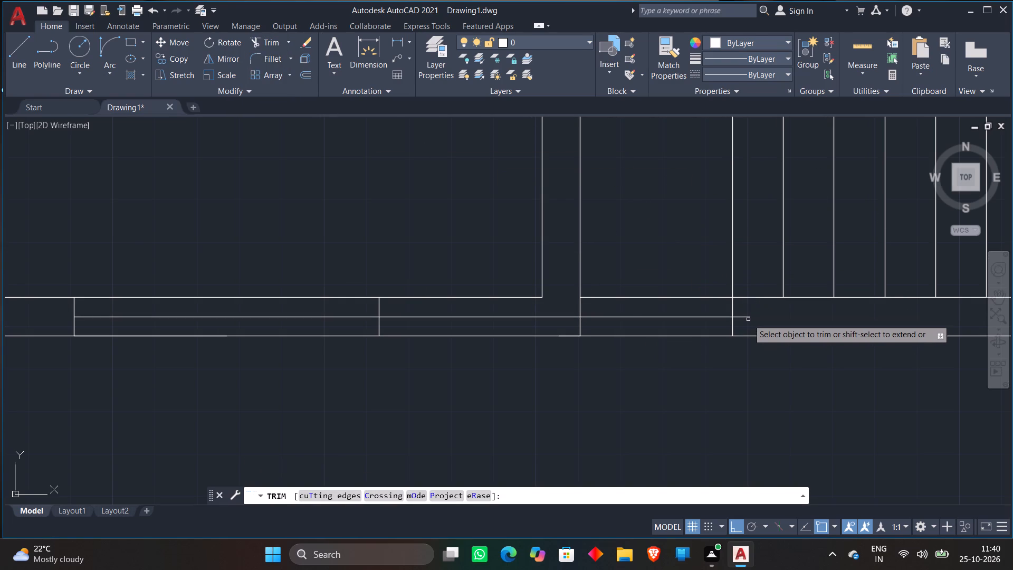
{"action": "left_click", "coordinate": [746, 317]}
{"action": "left_click", "coordinate": [530, 318]}
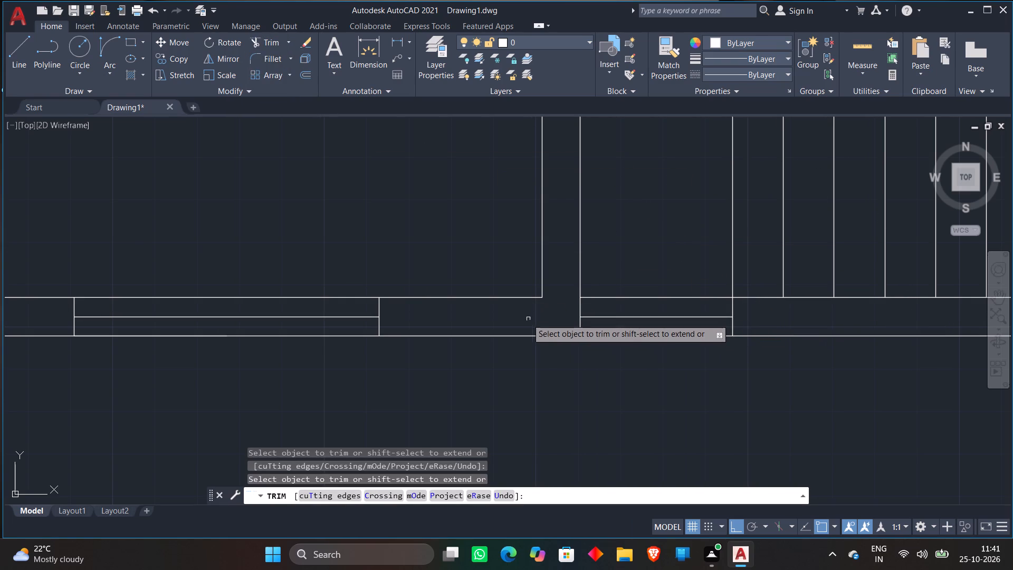
Draw a vertical centre line in the southwest corner room's west window, from the north jamb's midpoint almost down to the south jamb.
{"action": "scroll", "coordinate": [422, 237], "scroll_direction": "down", "scroll_amount": 4}
{"action": "middle_click_drag", "start_coordinate": [384, 234], "coordinate": [493, 250]}
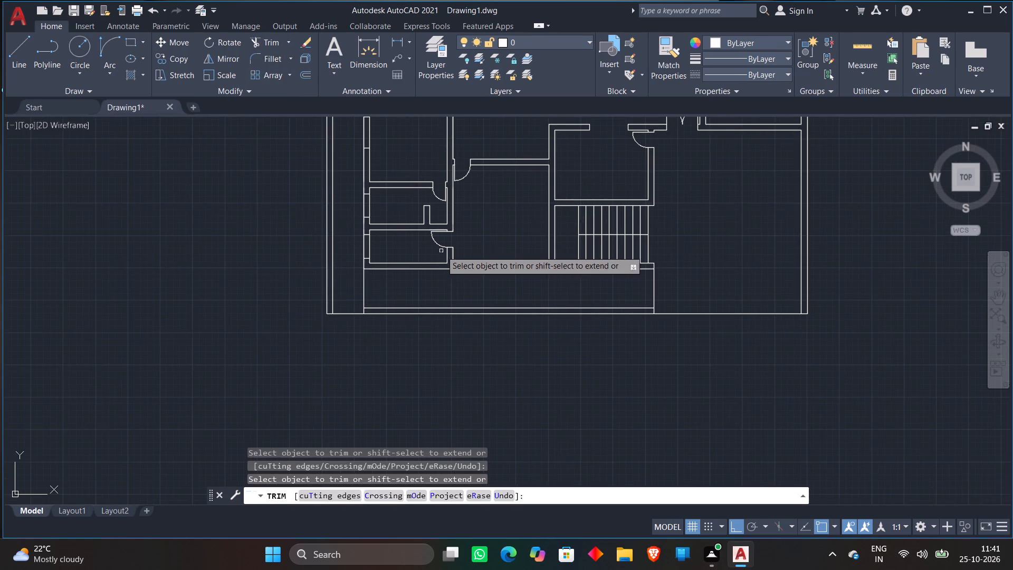
{"action": "scroll", "coordinate": [443, 249], "scroll_direction": "up", "scroll_amount": 3}
{"action": "left_click", "coordinate": [15, 51]}
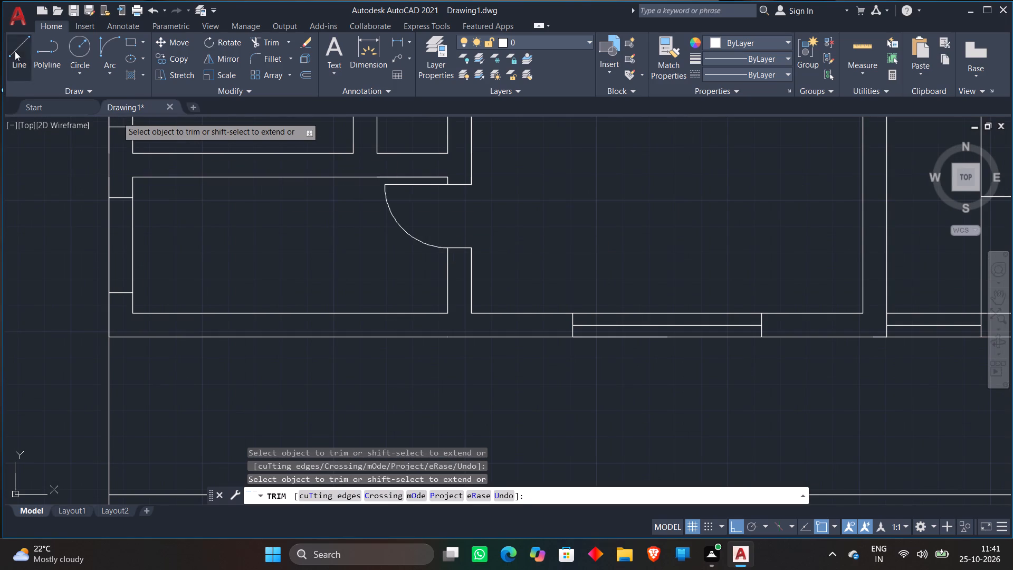
{"action": "scroll", "coordinate": [127, 215], "scroll_direction": "up", "scroll_amount": 2}
{"action": "left_click", "coordinate": [110, 175]}
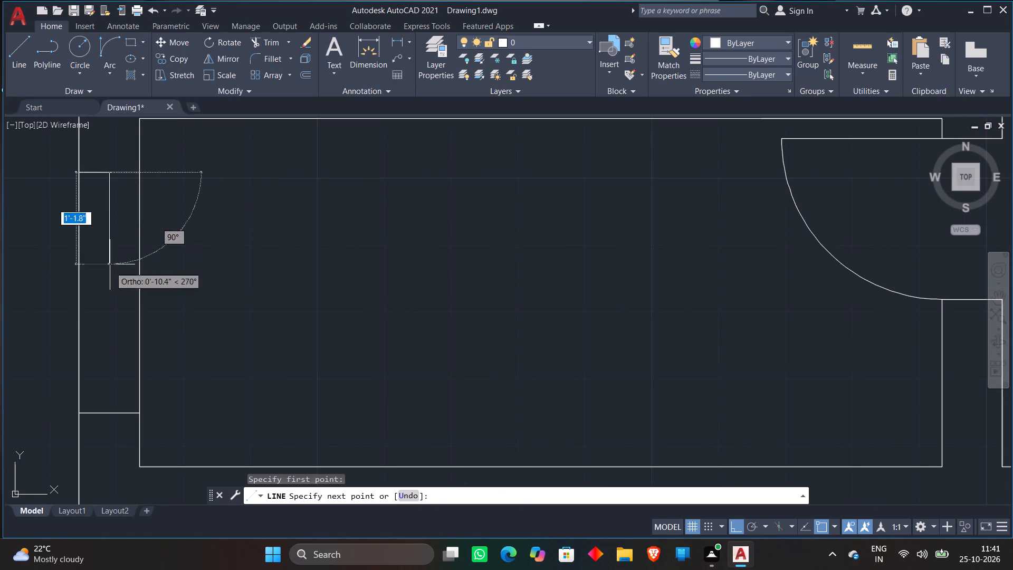
{"action": "left_click", "coordinate": [104, 409]}
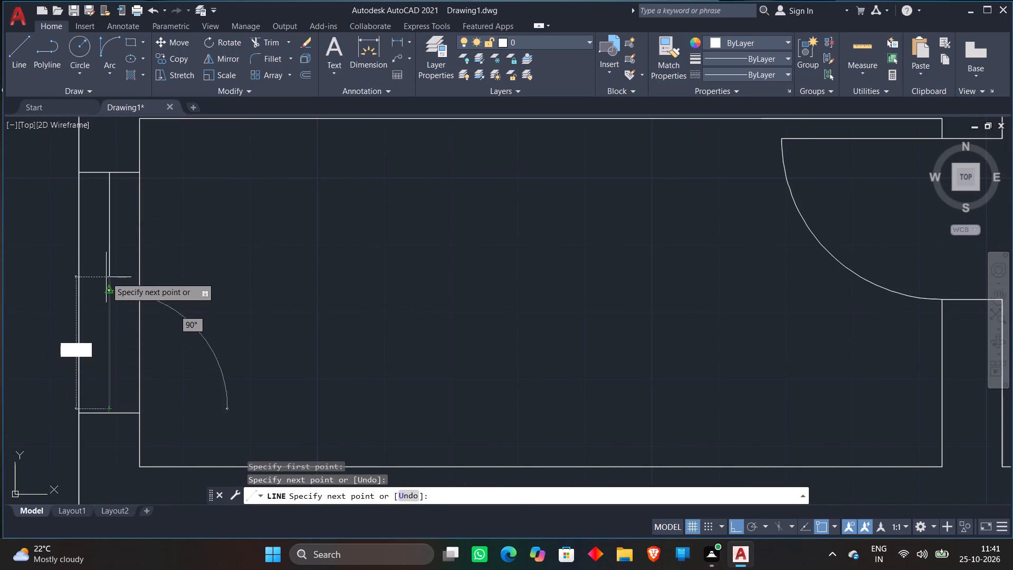
Draw a short vertical line south from the north jamb's midpoint in the west window of the small room north of the corner room.
{"action": "left_click", "coordinate": [16, 48]}
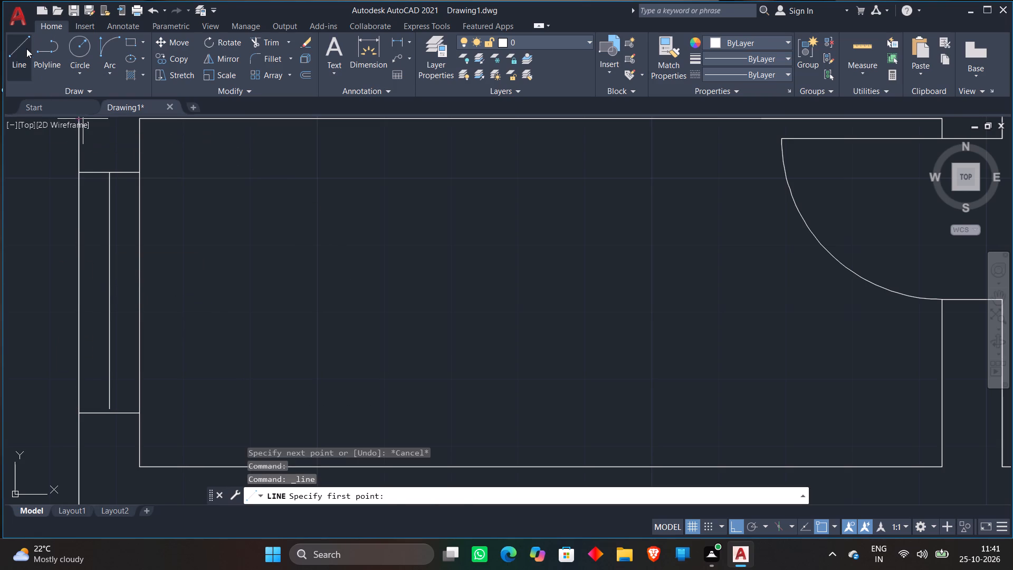
{"action": "left_click", "coordinate": [26, 49]}
{"action": "scroll", "coordinate": [222, 226], "scroll_direction": "down", "scroll_amount": 2}
{"action": "middle_click_drag", "start_coordinate": [215, 224], "coordinate": [214, 344]}
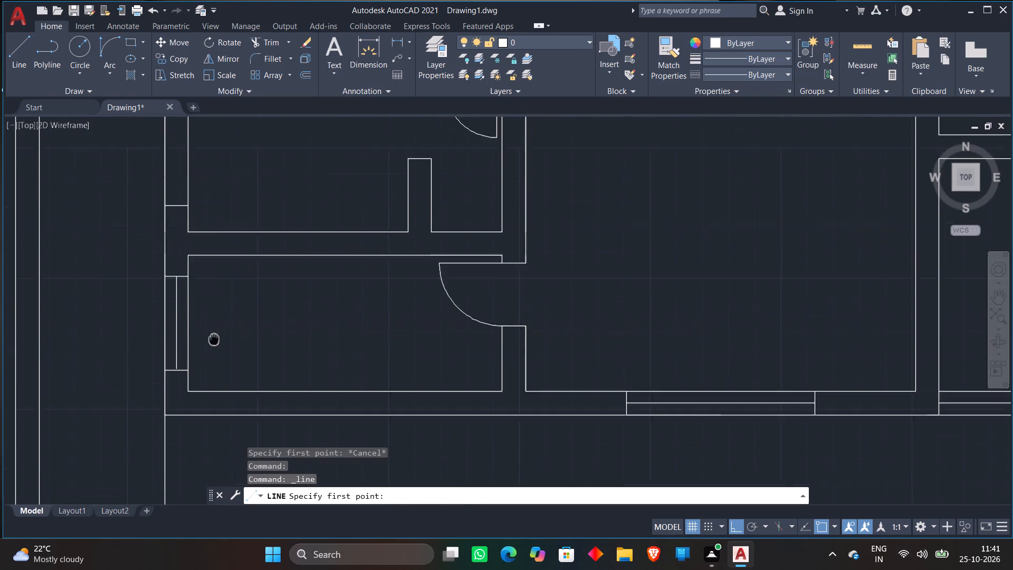
{"action": "middle_click_drag", "start_coordinate": [214, 344], "coordinate": [219, 362]}
{"action": "scroll", "coordinate": [175, 181], "scroll_direction": "up", "scroll_amount": 2}
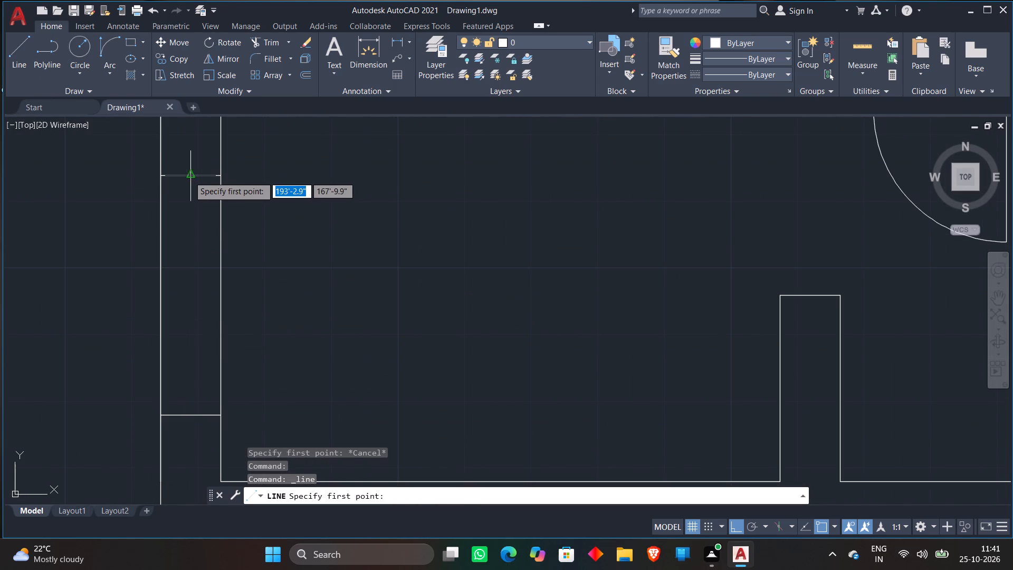
{"action": "left_click", "coordinate": [189, 176]}
{"action": "left_click", "coordinate": [184, 253]}
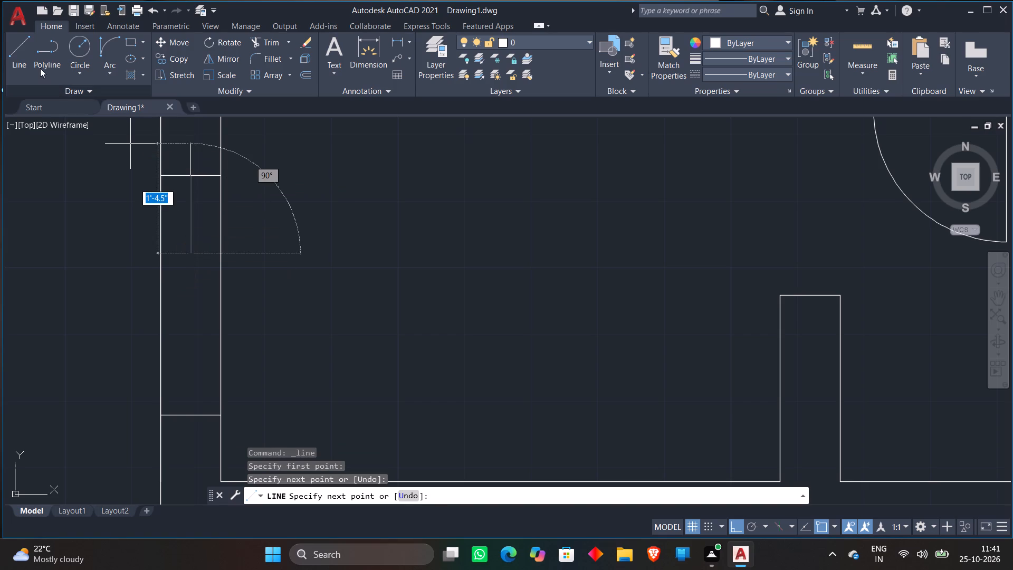
{"action": "left_click", "coordinate": [26, 58]}
Extend the centre lines of the corner room's and the small room's west windows to their south jambs.
{"action": "scroll", "coordinate": [234, 193], "scroll_direction": "down", "scroll_amount": 4}
{"action": "middle_click_drag", "start_coordinate": [269, 198], "coordinate": [279, 307]}
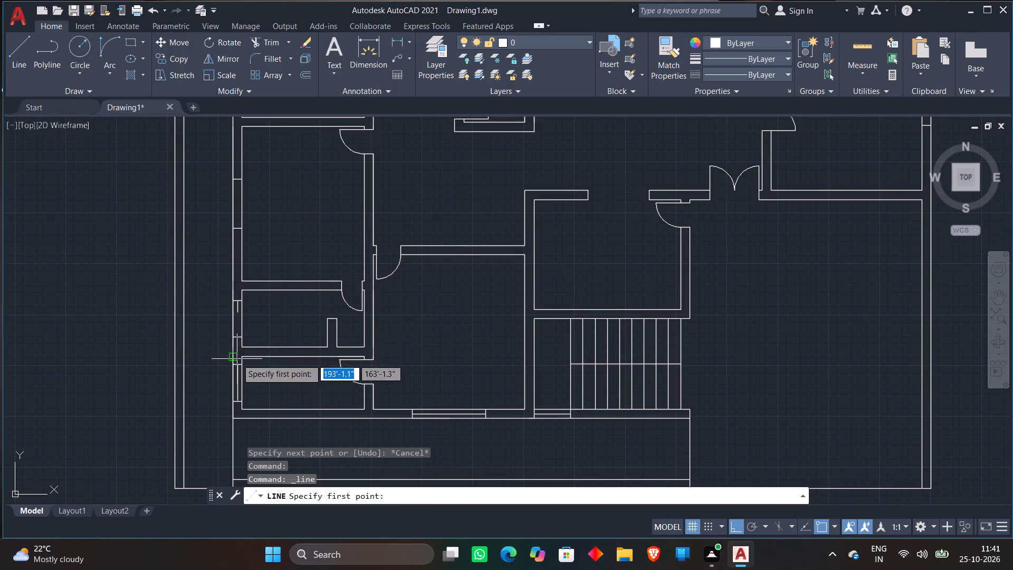
{"action": "left_click", "coordinate": [289, 44]}
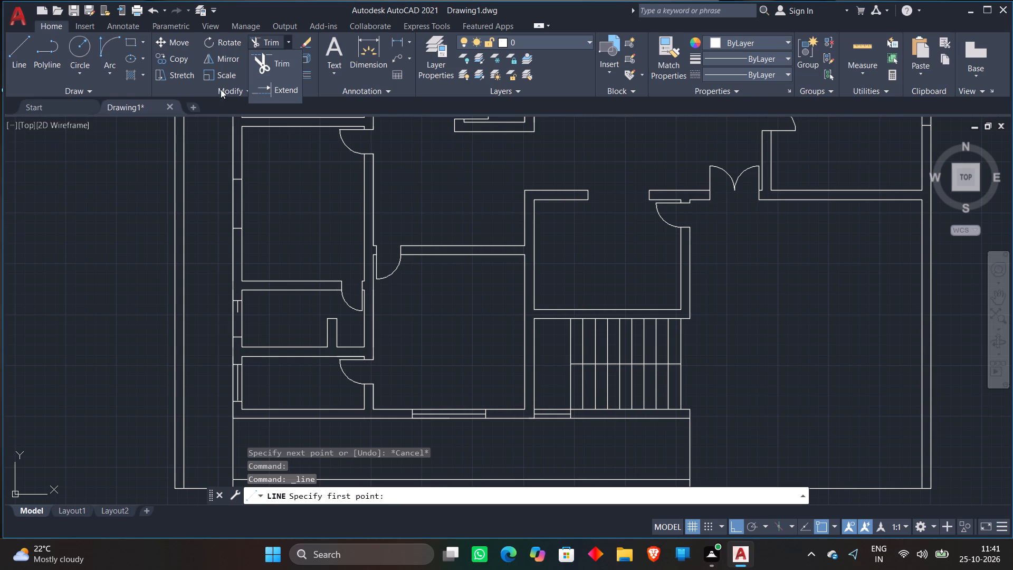
{"action": "left_click", "coordinate": [265, 88]}
{"action": "middle_click_drag", "start_coordinate": [271, 344], "coordinate": [271, 344]}
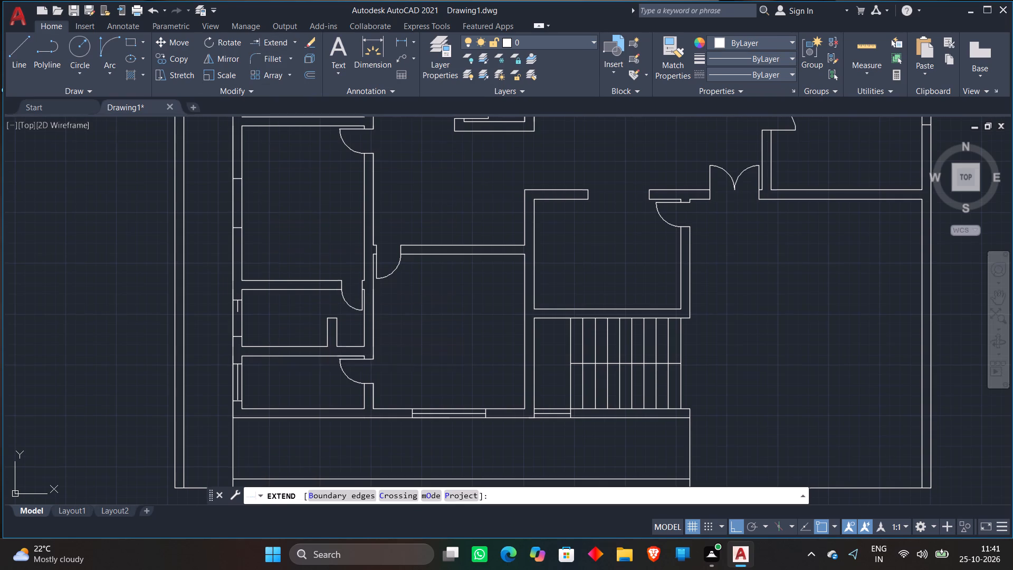
{"action": "middle_click_drag", "start_coordinate": [271, 344], "coordinate": [303, 246]}
{"action": "scroll", "coordinate": [270, 277], "scroll_direction": "up", "scroll_amount": 4}
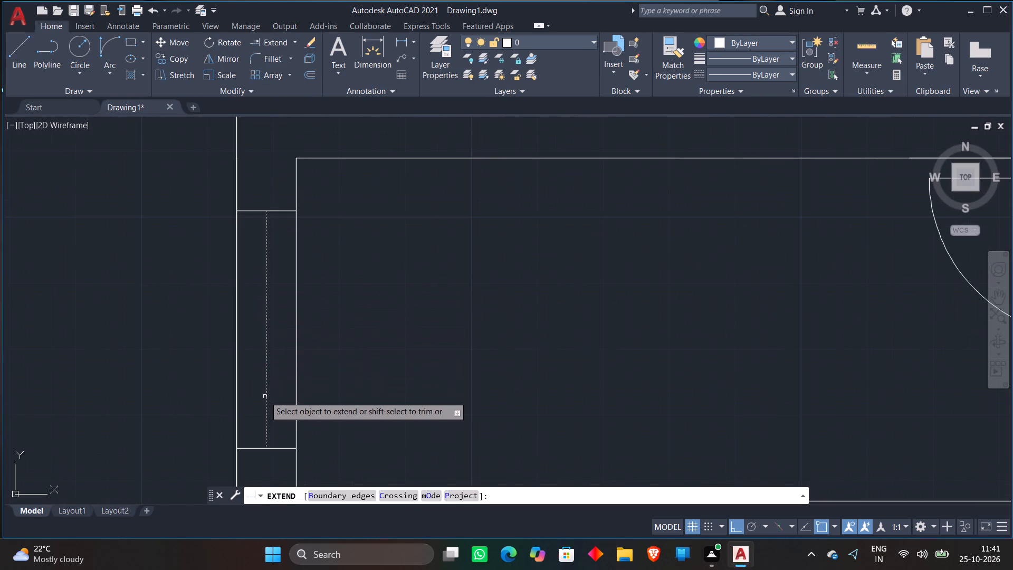
{"action": "left_click", "coordinate": [267, 398]}
{"action": "scroll", "coordinate": [355, 277], "scroll_direction": "down", "scroll_amount": 3}
{"action": "scroll", "coordinate": [335, 163], "scroll_direction": "up", "scroll_amount": 2}
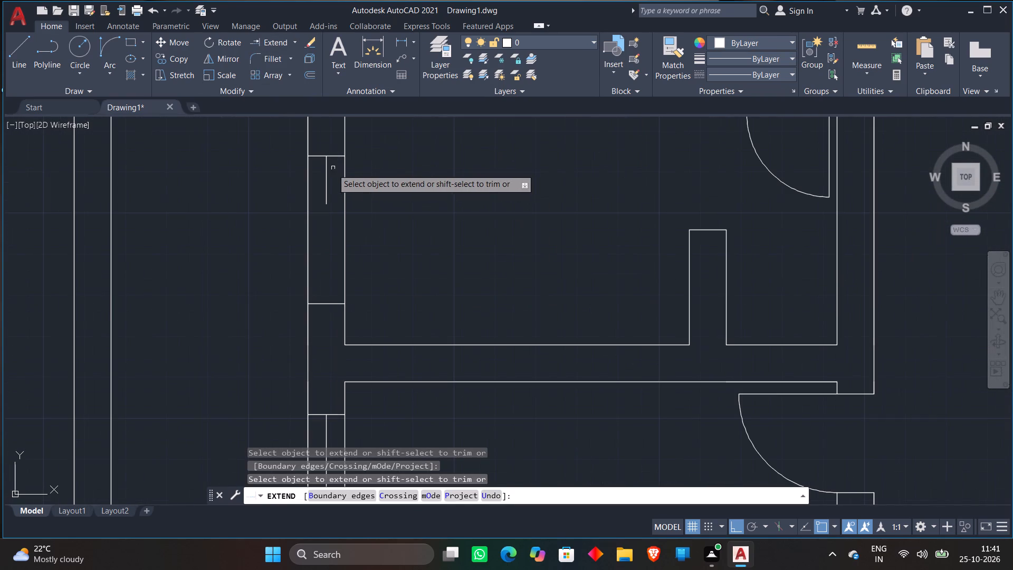
{"action": "left_click", "coordinate": [326, 191]}
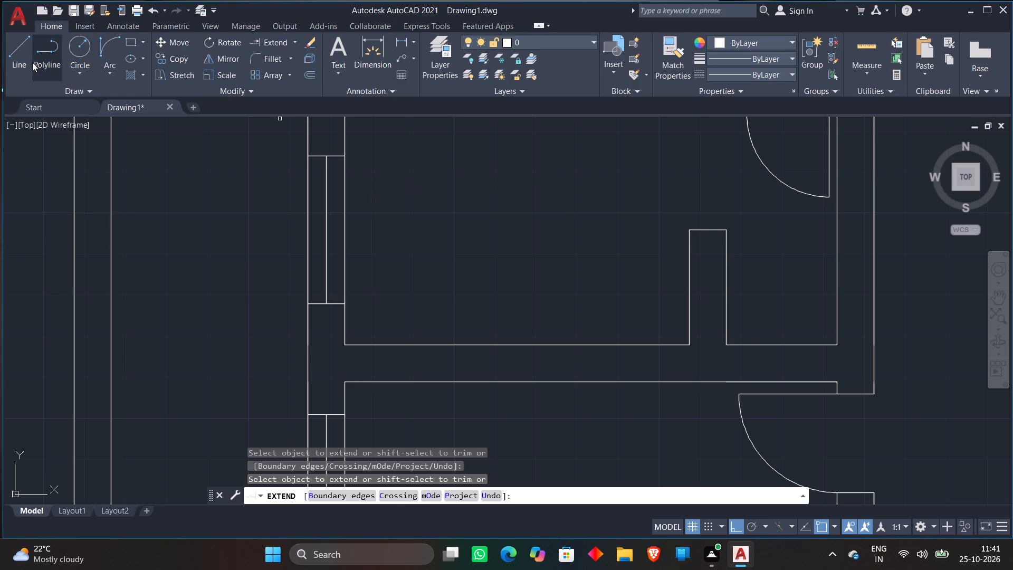
Draw a vertical centre line between the jamb midpoints of the west window in the large room north of the small room.
{"action": "left_click", "coordinate": [24, 55]}
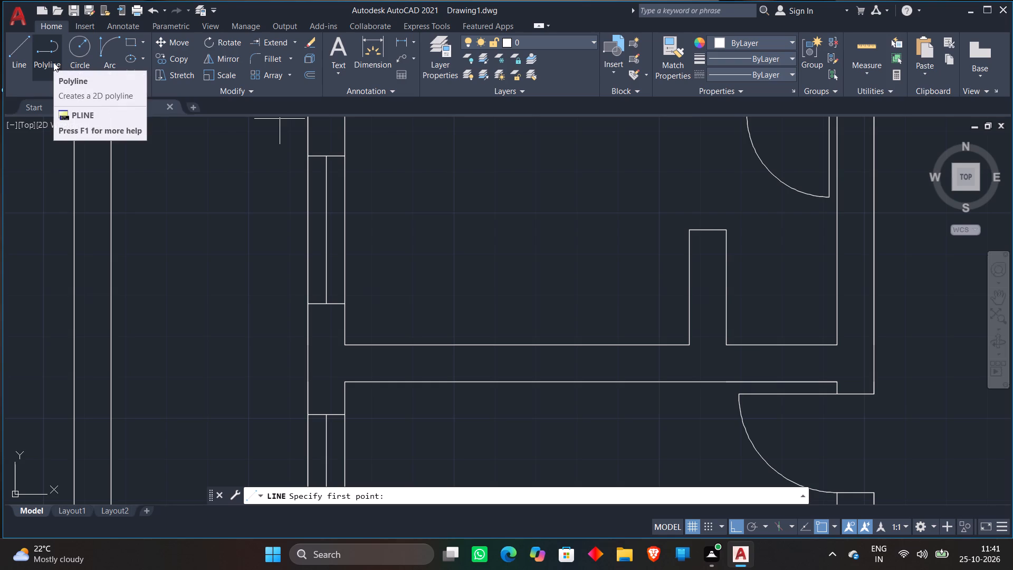
{"action": "scroll", "coordinate": [380, 205], "scroll_direction": "down", "scroll_amount": 2}
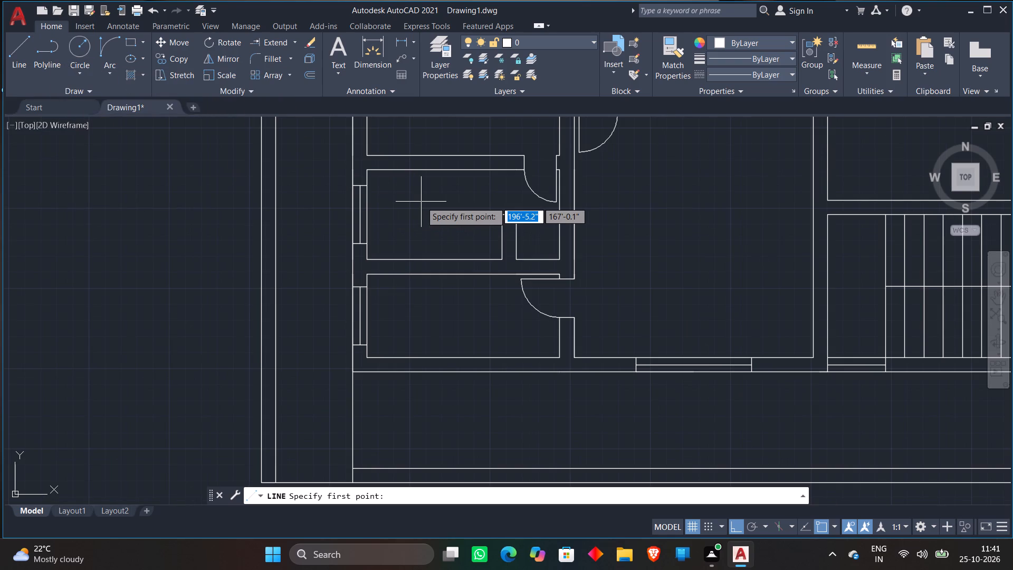
{"action": "middle_click_drag", "start_coordinate": [421, 203], "coordinate": [413, 260]}
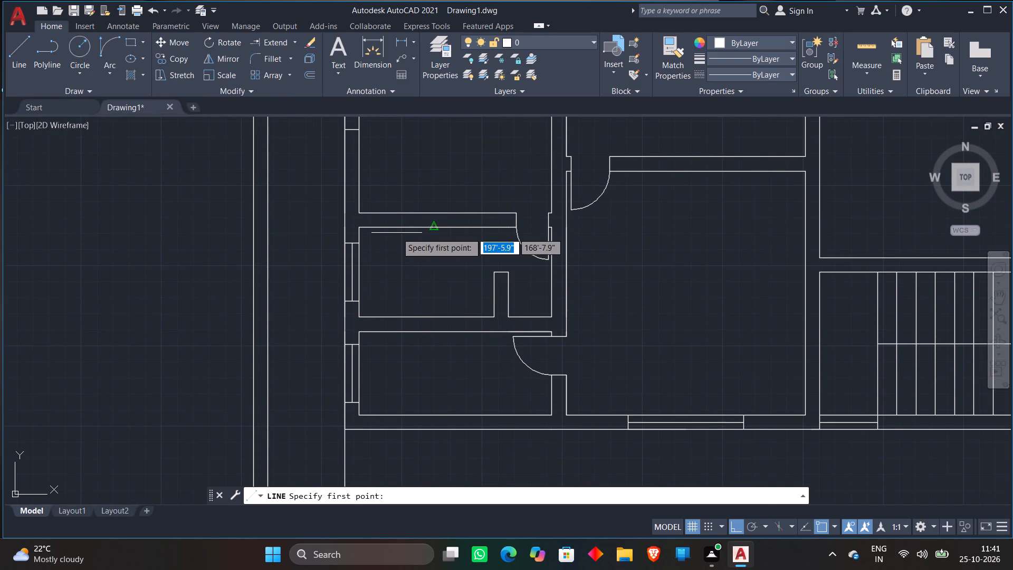
{"action": "middle_click_drag", "start_coordinate": [390, 165], "coordinate": [413, 262]}
{"action": "scroll", "coordinate": [364, 177], "scroll_direction": "up", "scroll_amount": 1}
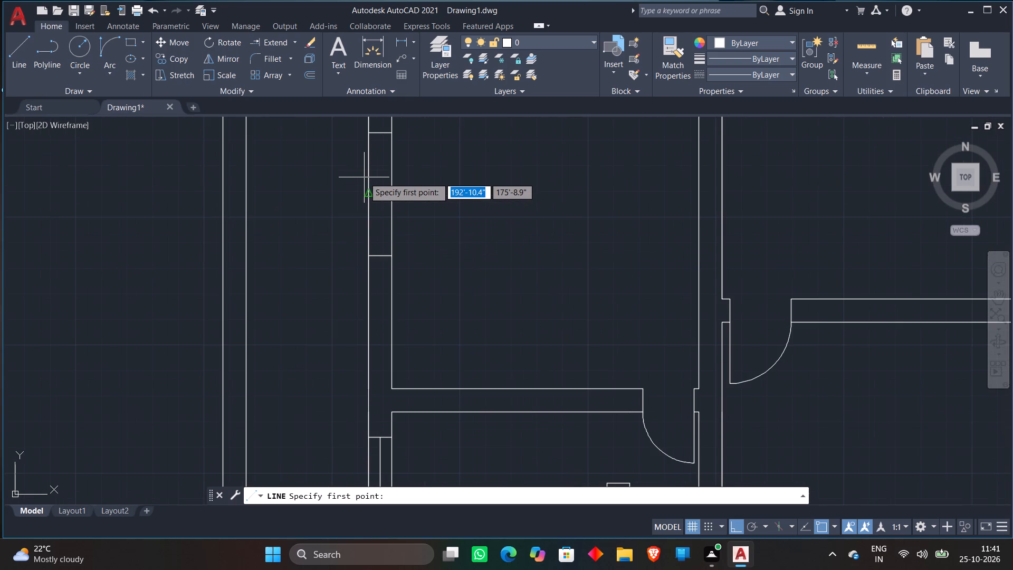
{"action": "left_click", "coordinate": [377, 133]}
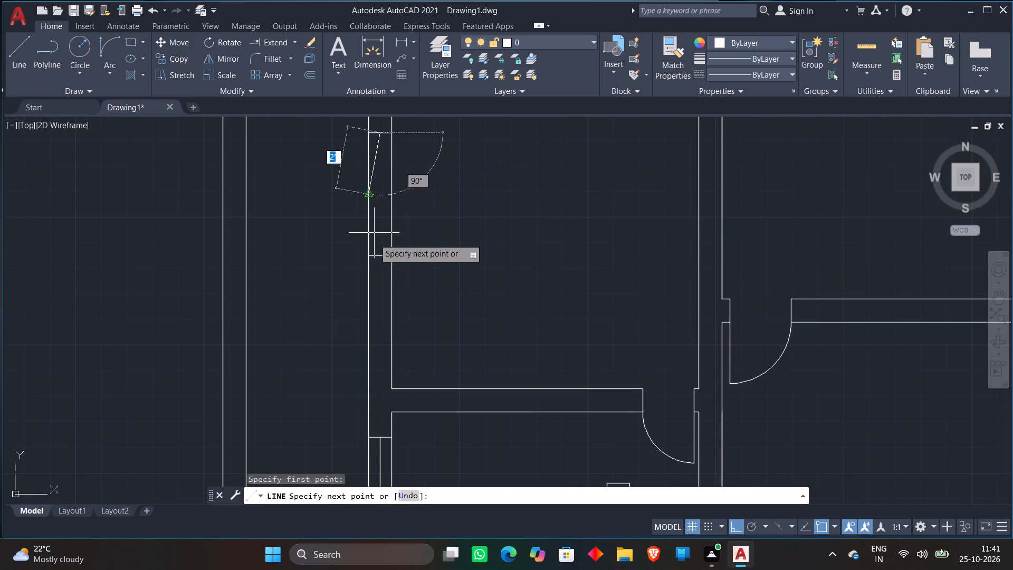
{"action": "left_click", "coordinate": [377, 253]}
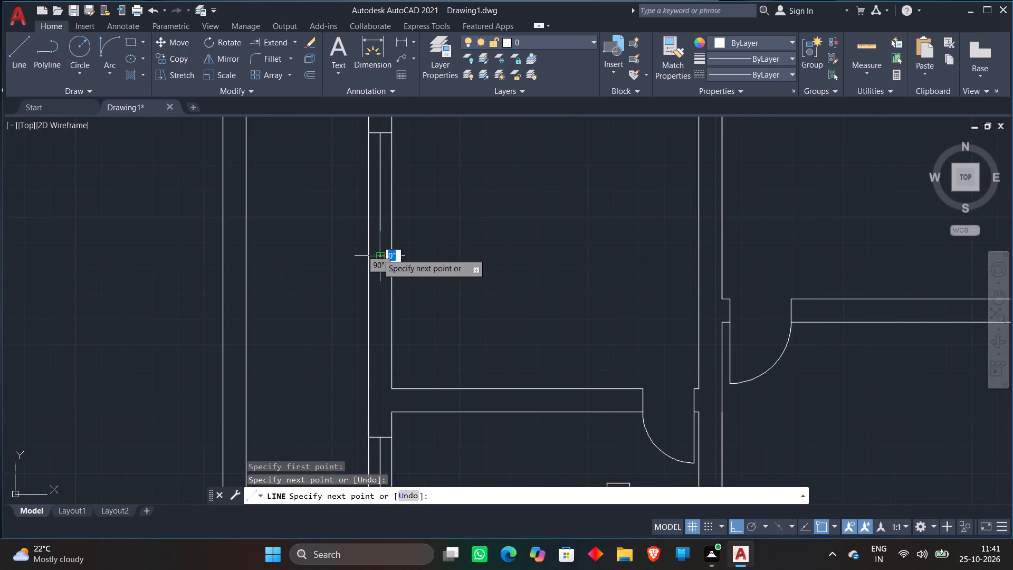
Draw a vertical centre line about 3' long between the jamb midpoints of the northwest room's west window.
{"action": "left_click", "coordinate": [14, 49]}
{"action": "scroll", "coordinate": [419, 224], "scroll_direction": "down", "scroll_amount": 1}
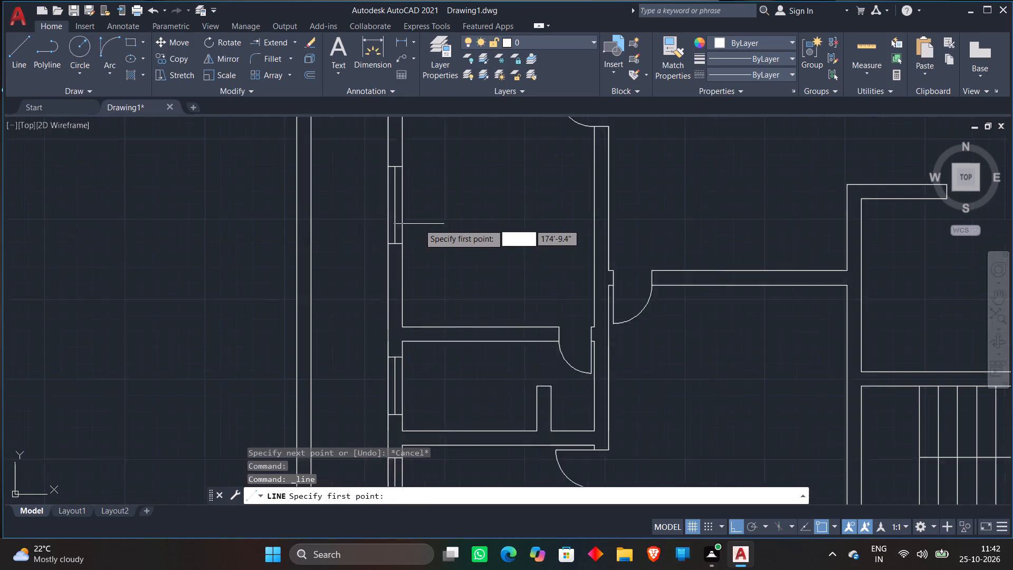
{"action": "scroll", "coordinate": [419, 224], "scroll_direction": "down", "scroll_amount": 2}
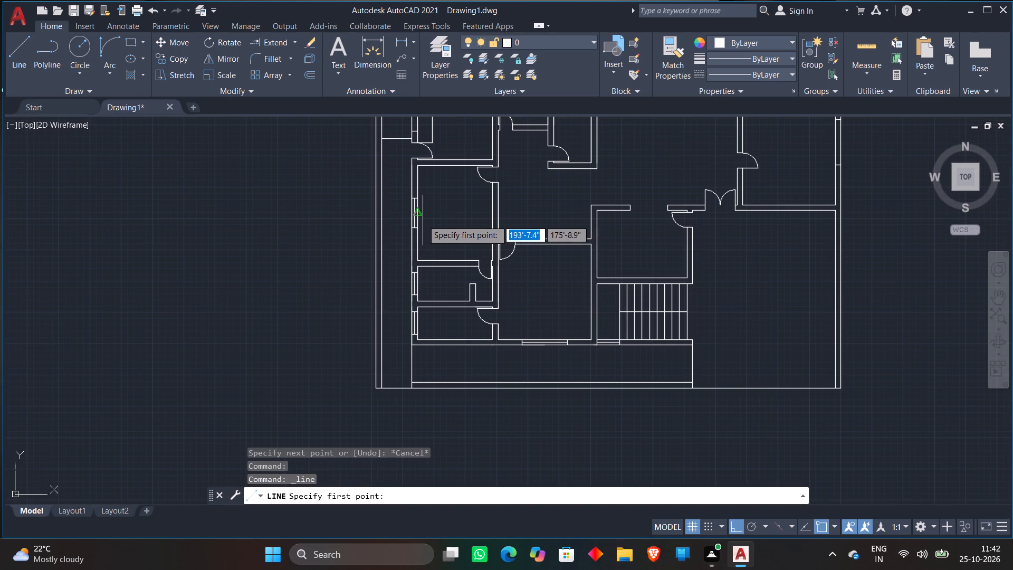
{"action": "middle_click_drag", "start_coordinate": [431, 203], "coordinate": [413, 317]}
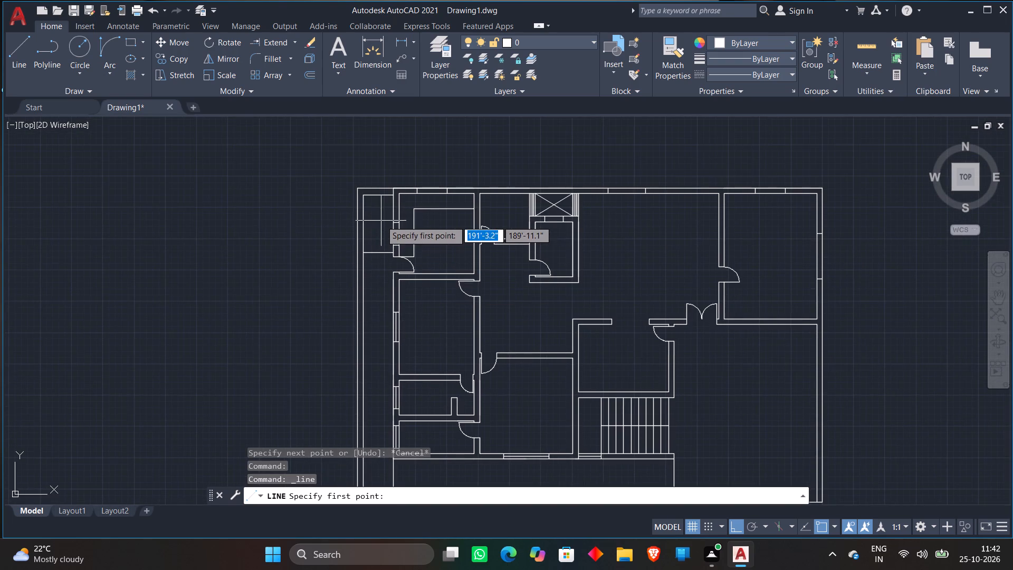
{"action": "scroll", "coordinate": [381, 220], "scroll_direction": "up", "scroll_amount": 3}
{"action": "middle_click_drag", "start_coordinate": [381, 220], "coordinate": [372, 187]}
{"action": "scroll", "coordinate": [438, 218], "scroll_direction": "up", "scroll_amount": 3}
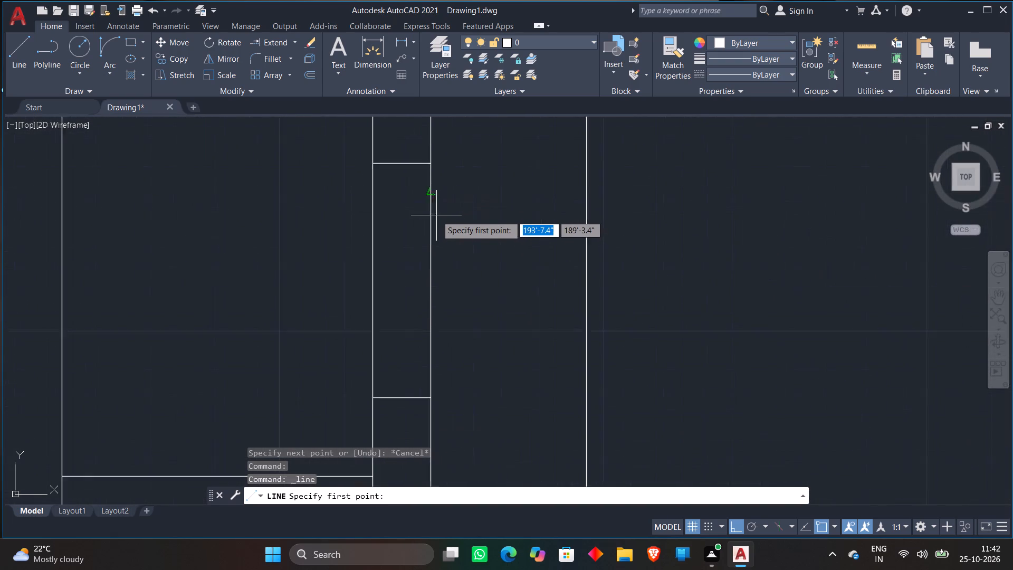
{"action": "scroll", "coordinate": [436, 215], "scroll_direction": "up", "scroll_amount": 1}
{"action": "scroll", "coordinate": [389, 184], "scroll_direction": "down", "scroll_amount": 2}
{"action": "left_click", "coordinate": [372, 145]}
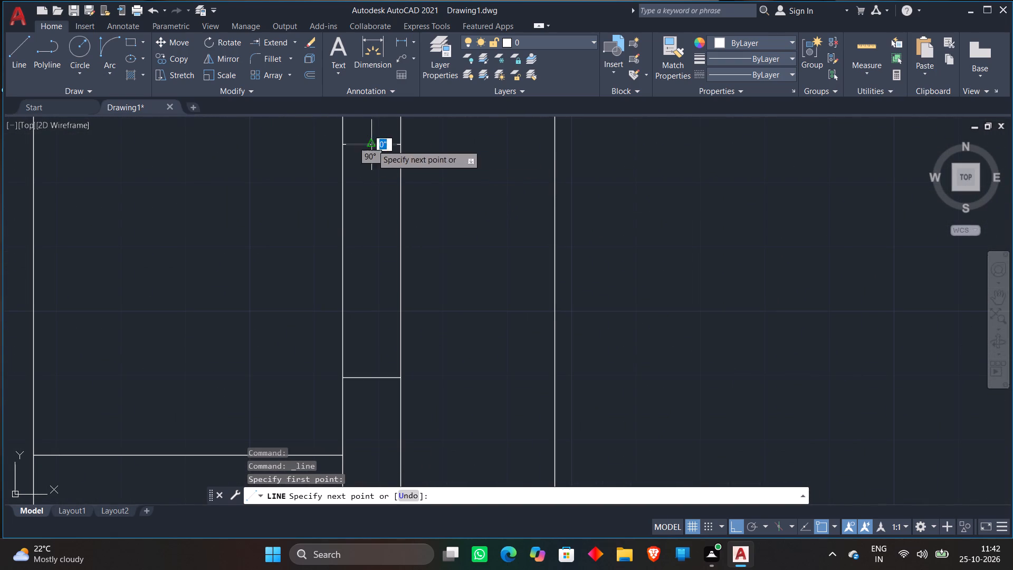
{"action": "left_click", "coordinate": [373, 379]}
Draw a horizontal centre line about 4' long between the jamb midpoints of the northwest room's north window.
{"action": "scroll", "coordinate": [374, 291], "scroll_direction": "down", "scroll_amount": 3}
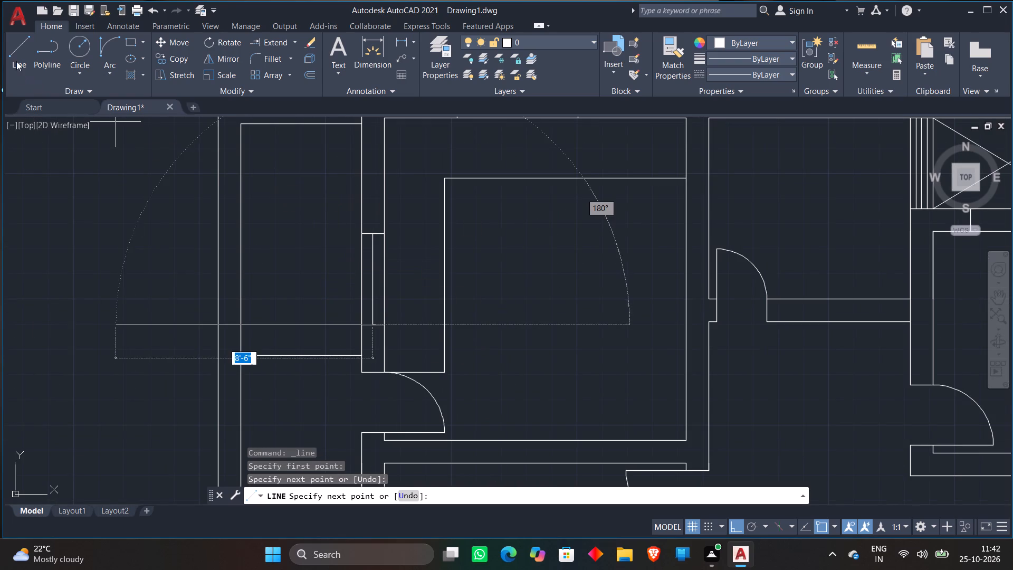
{"action": "left_click", "coordinate": [16, 61]}
{"action": "scroll", "coordinate": [402, 201], "scroll_direction": "down", "scroll_amount": 3}
{"action": "scroll", "coordinate": [419, 172], "scroll_direction": "up", "scroll_amount": 4}
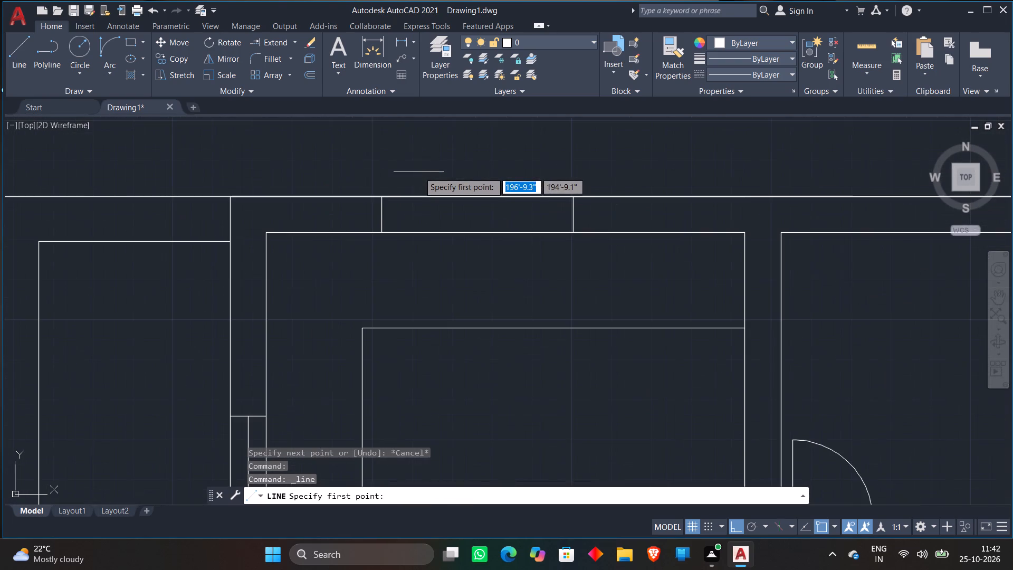
{"action": "scroll", "coordinate": [375, 198], "scroll_direction": "up", "scroll_amount": 1}
{"action": "left_click", "coordinate": [382, 225]}
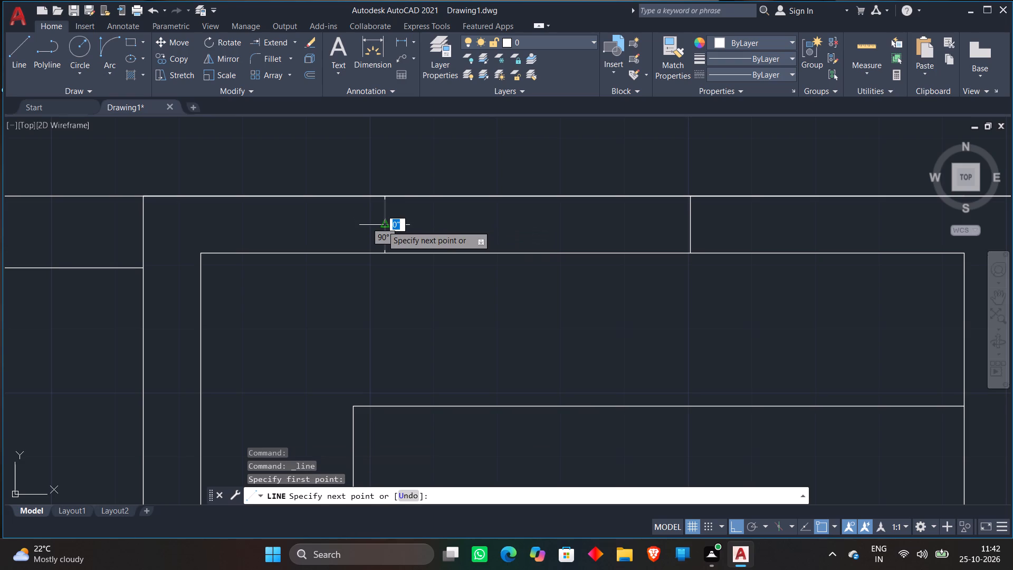
{"action": "left_click", "coordinate": [687, 224]}
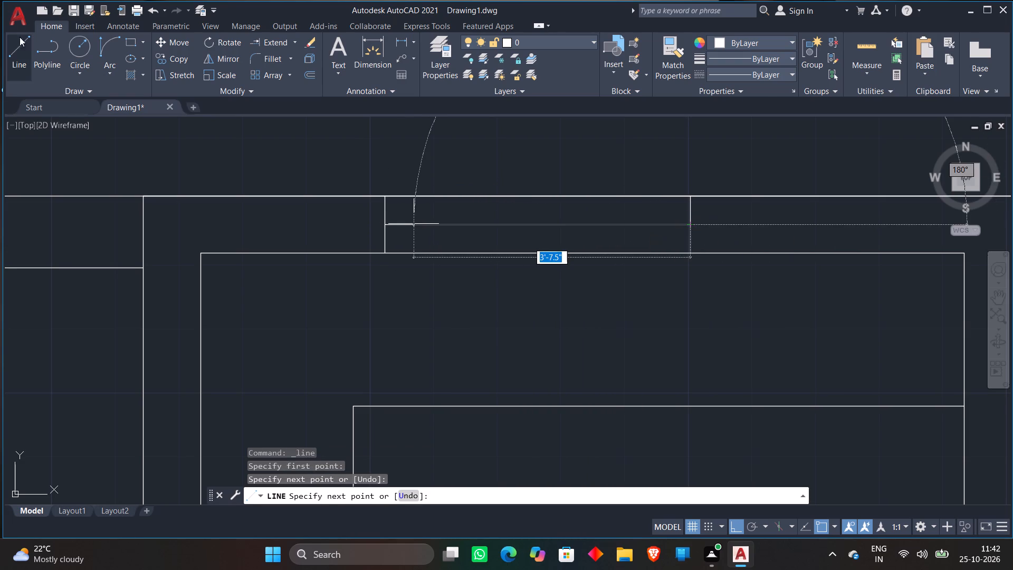
Draw a horizontal centre line between the jamb midpoints of the central hall's north window, east of the crossed shaft.
{"action": "left_click", "coordinate": [24, 43]}
{"action": "scroll", "coordinate": [437, 159], "scroll_direction": "down", "scroll_amount": 4}
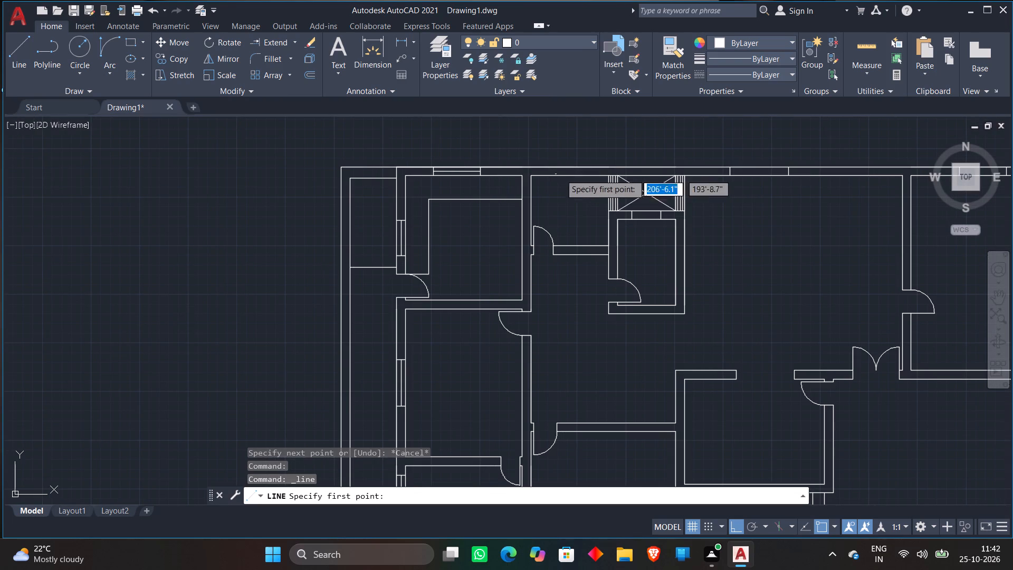
{"action": "middle_click_drag", "start_coordinate": [734, 194], "coordinate": [452, 200]}
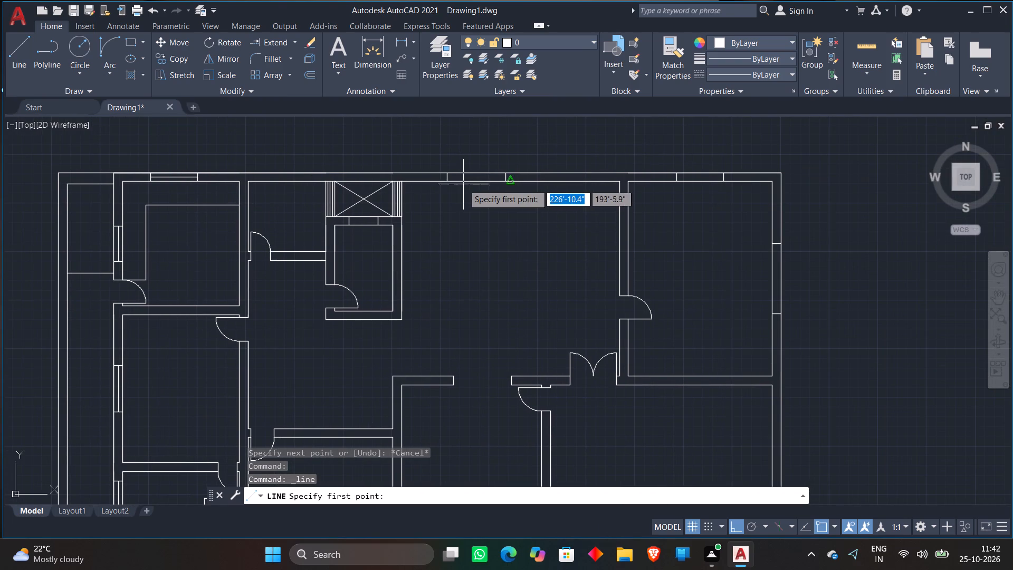
{"action": "scroll", "coordinate": [463, 184], "scroll_direction": "up", "scroll_amount": 3}
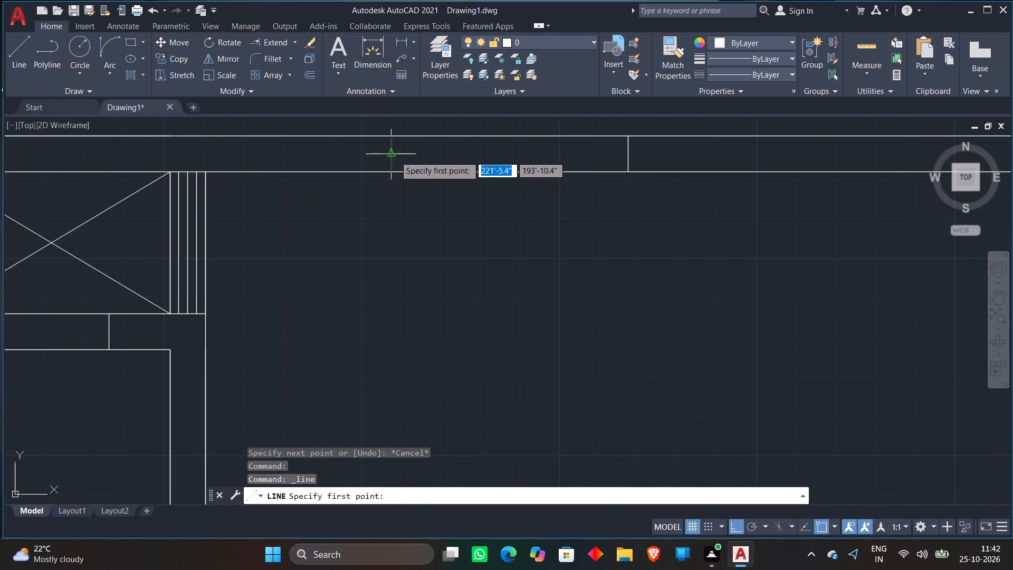
{"action": "left_click", "coordinate": [395, 156]}
{"action": "left_click", "coordinate": [625, 156]}
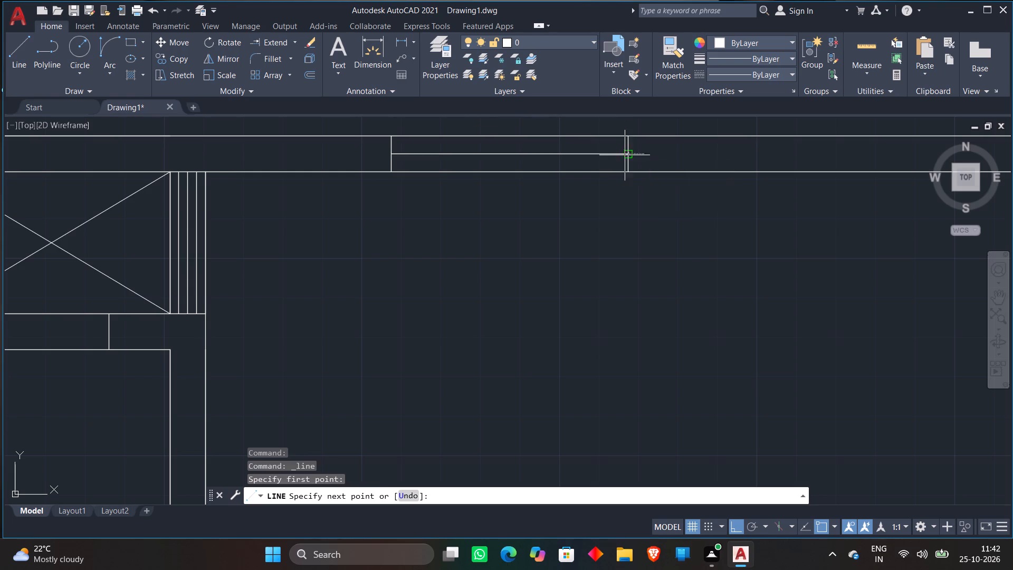
Draw a horizontal centre line between the jamb midpoints of the northeast room's north window.
{"action": "scroll", "coordinate": [625, 156], "scroll_direction": "down", "scroll_amount": 3}
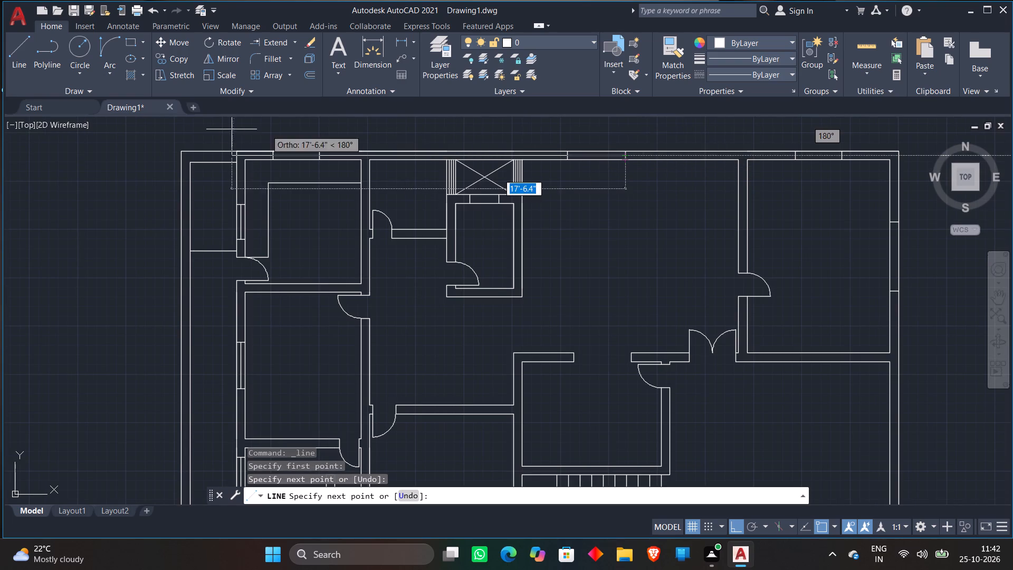
{"action": "left_click", "coordinate": [11, 56]}
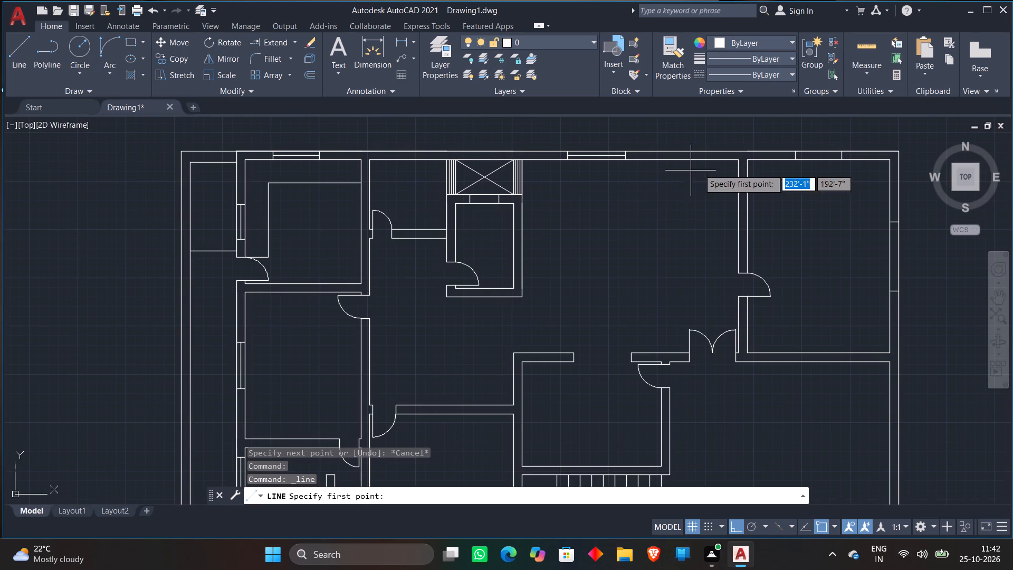
{"action": "middle_click_drag", "start_coordinate": [804, 167], "coordinate": [506, 173]}
{"action": "scroll", "coordinate": [509, 166], "scroll_direction": "up", "scroll_amount": 2}
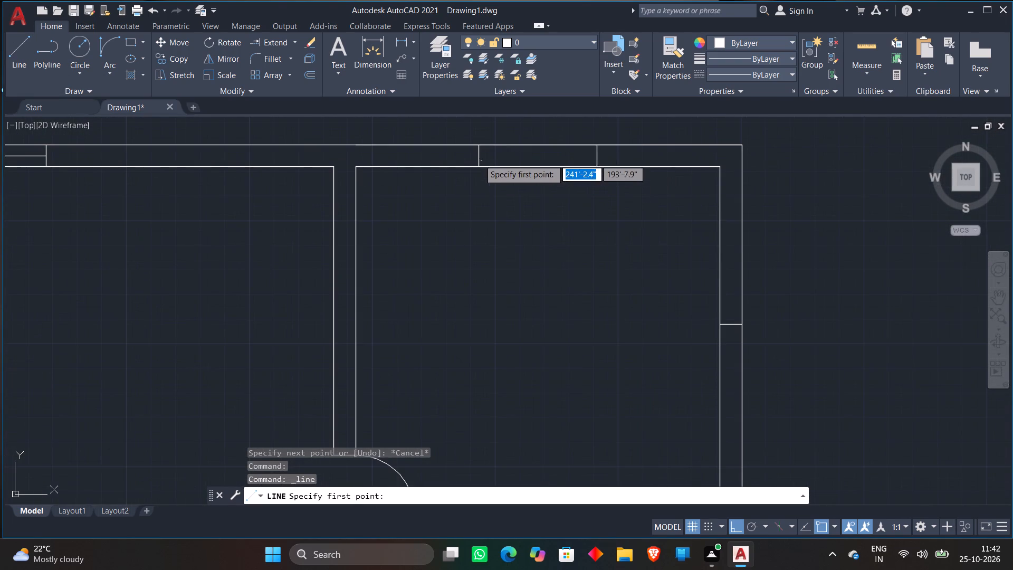
{"action": "left_click", "coordinate": [477, 156]}
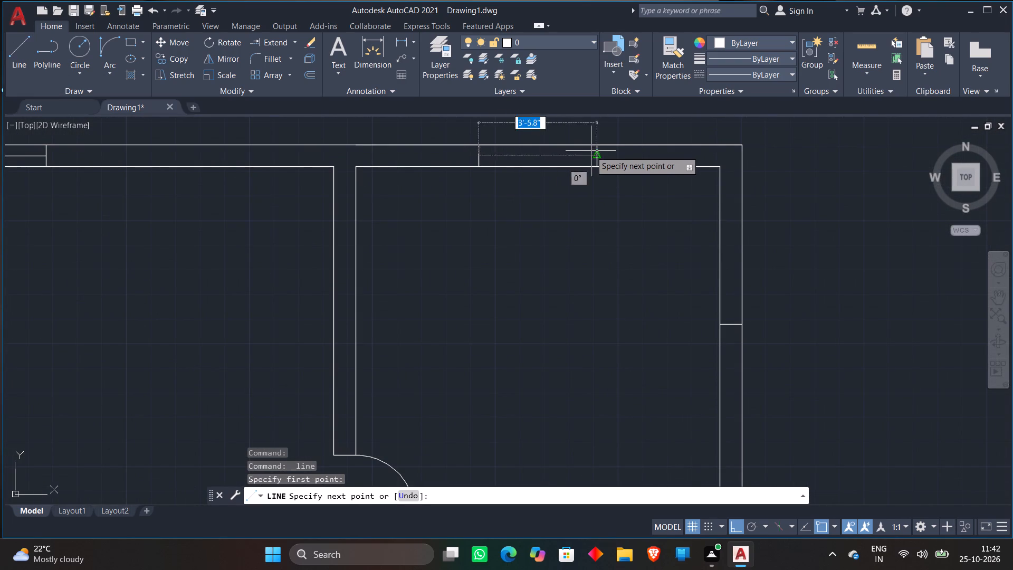
{"action": "left_click", "coordinate": [594, 153]}
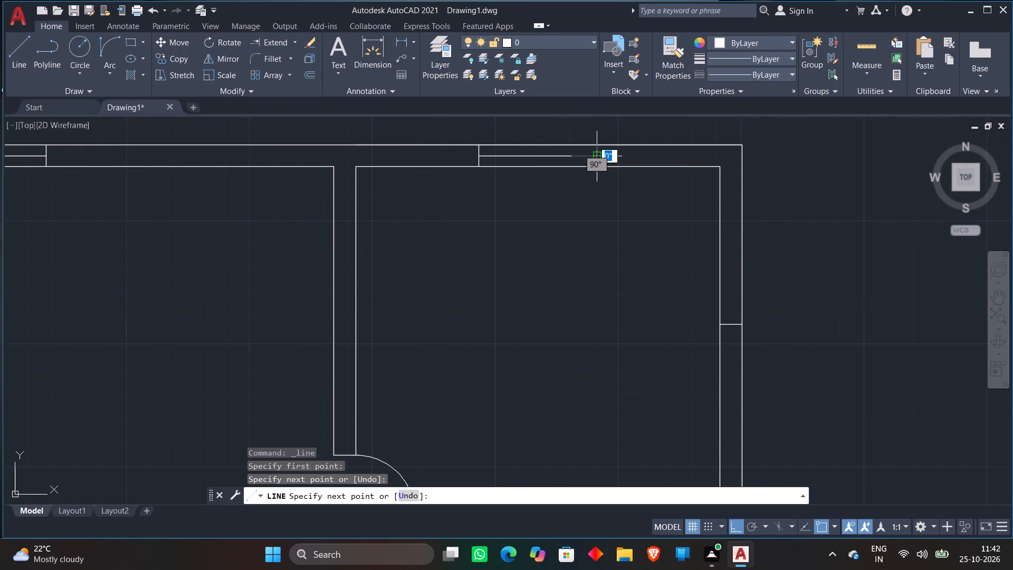
Draw a vertical centre line about 6' long between the jamb midpoints of the northeast room's east window.
{"action": "left_click", "coordinate": [11, 50]}
{"action": "middle_click_drag", "start_coordinate": [772, 271], "coordinate": [772, 271]}
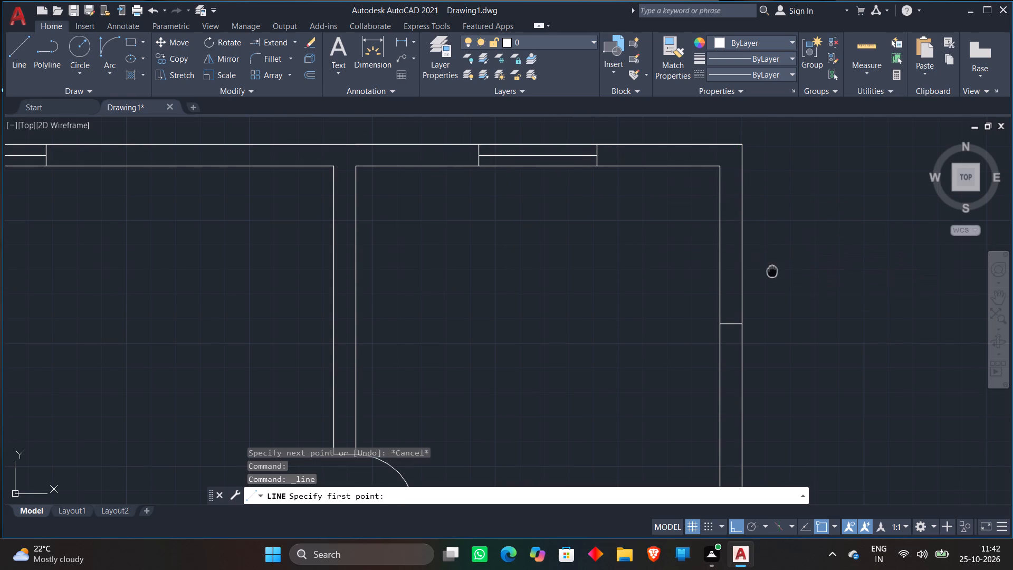
{"action": "middle_click_drag", "start_coordinate": [772, 271], "coordinate": [732, 155]}
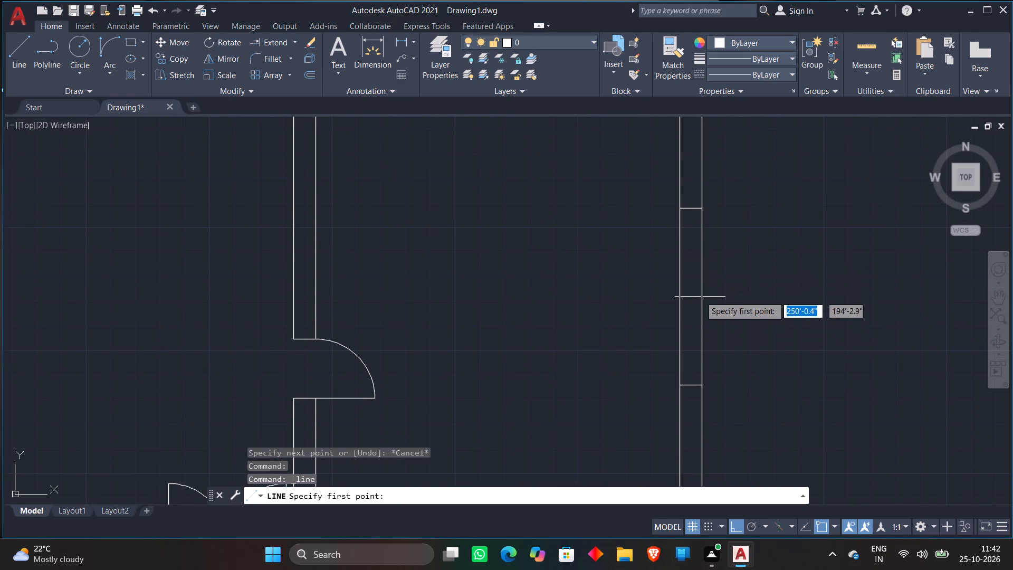
{"action": "scroll", "coordinate": [689, 267], "scroll_direction": "up", "scroll_amount": 1}
{"action": "left_click", "coordinate": [691, 175]}
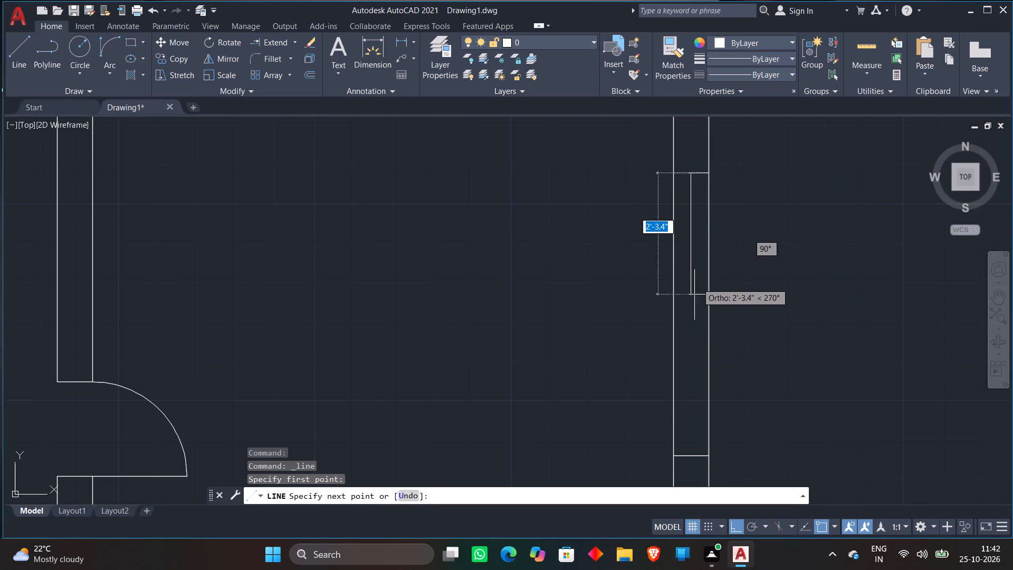
{"action": "middle_click_drag", "start_coordinate": [694, 366], "coordinate": [711, 226]}
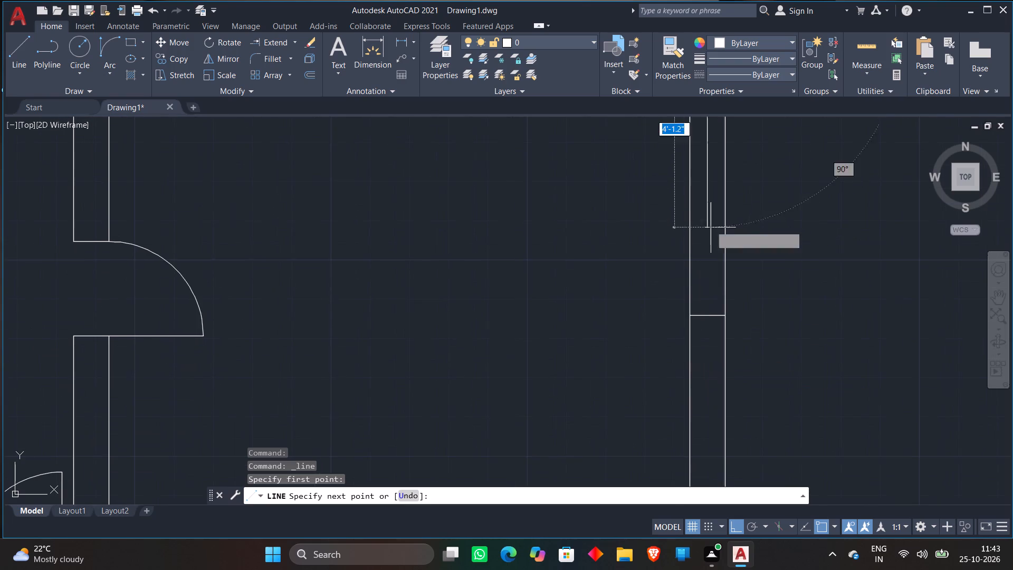
{"action": "left_click", "coordinate": [714, 319]}
Draw a horizontal centre line between the jamb midpoints of the window between the crossed shaft and the small room south of it.
{"action": "scroll", "coordinate": [714, 318], "scroll_direction": "down", "scroll_amount": 4}
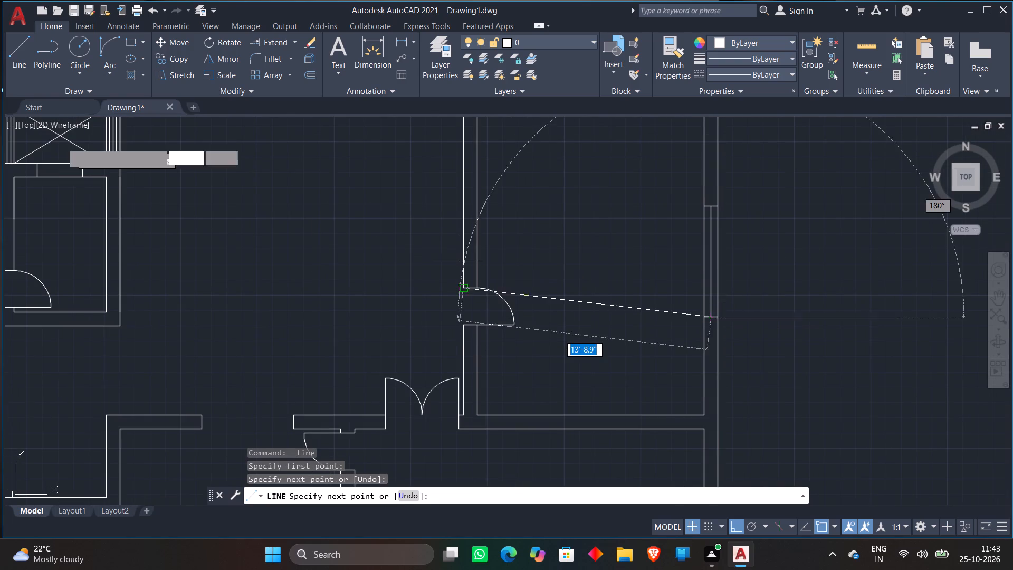
{"action": "left_click", "coordinate": [11, 57]}
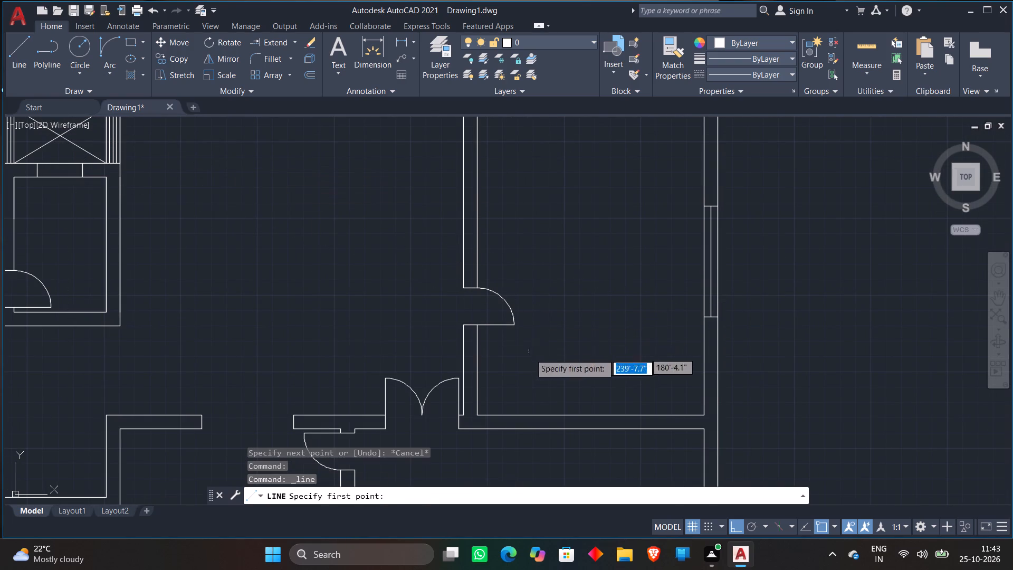
{"action": "scroll", "coordinate": [626, 381], "scroll_direction": "down", "scroll_amount": 2}
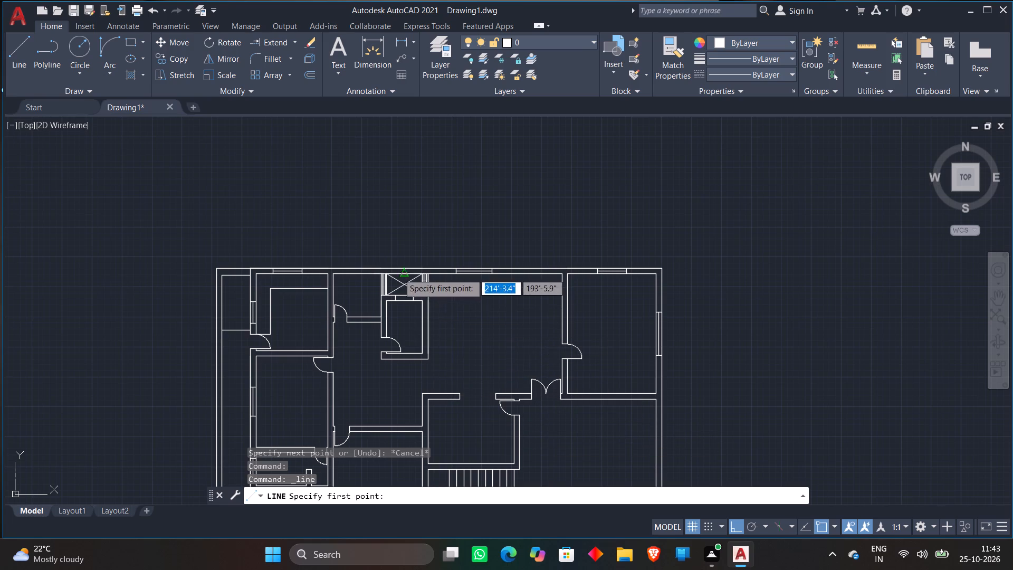
{"action": "scroll", "coordinate": [398, 302], "scroll_direction": "up", "scroll_amount": 5}
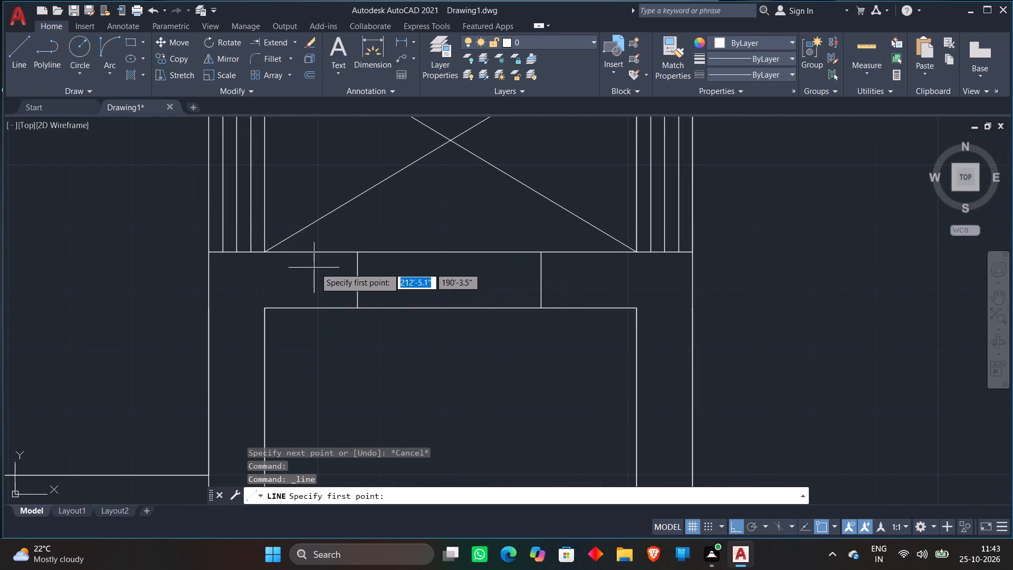
{"action": "left_click", "coordinate": [358, 284]}
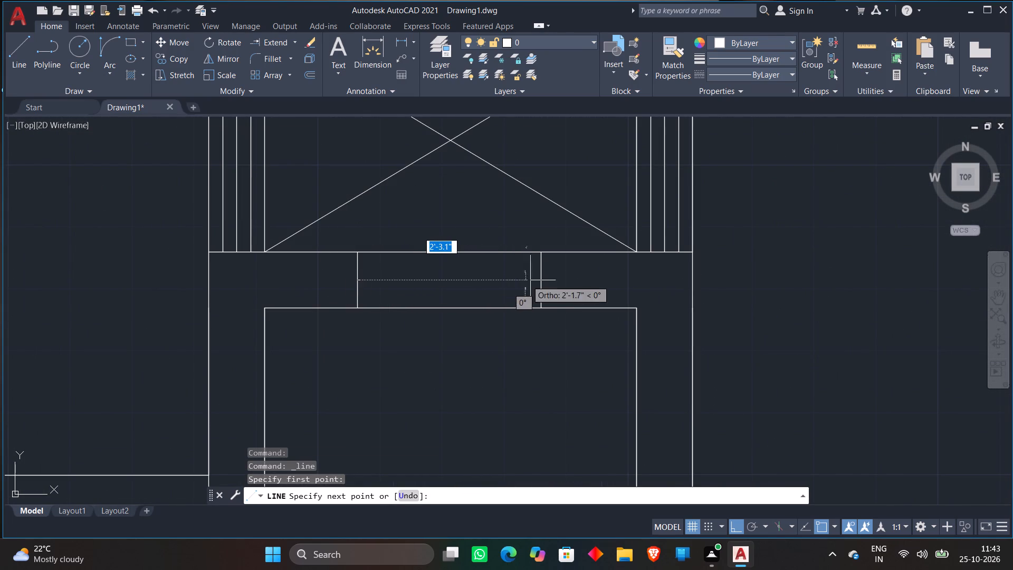
{"action": "left_click", "coordinate": [538, 281]}
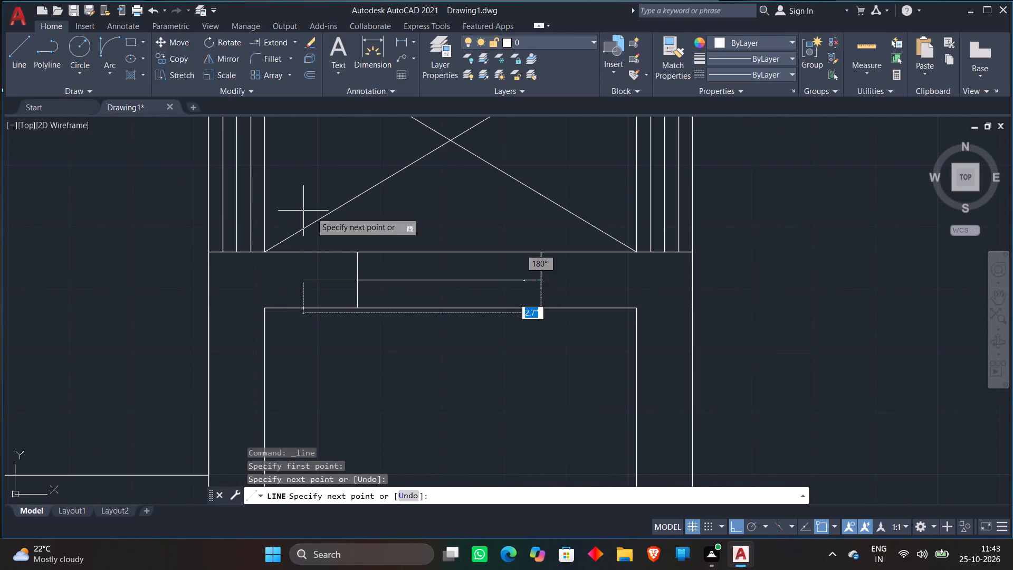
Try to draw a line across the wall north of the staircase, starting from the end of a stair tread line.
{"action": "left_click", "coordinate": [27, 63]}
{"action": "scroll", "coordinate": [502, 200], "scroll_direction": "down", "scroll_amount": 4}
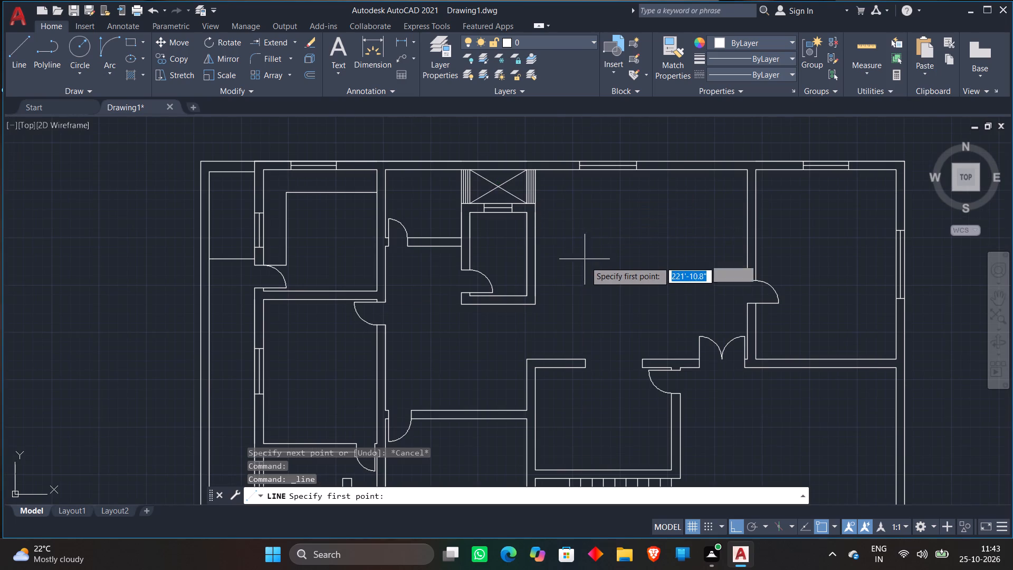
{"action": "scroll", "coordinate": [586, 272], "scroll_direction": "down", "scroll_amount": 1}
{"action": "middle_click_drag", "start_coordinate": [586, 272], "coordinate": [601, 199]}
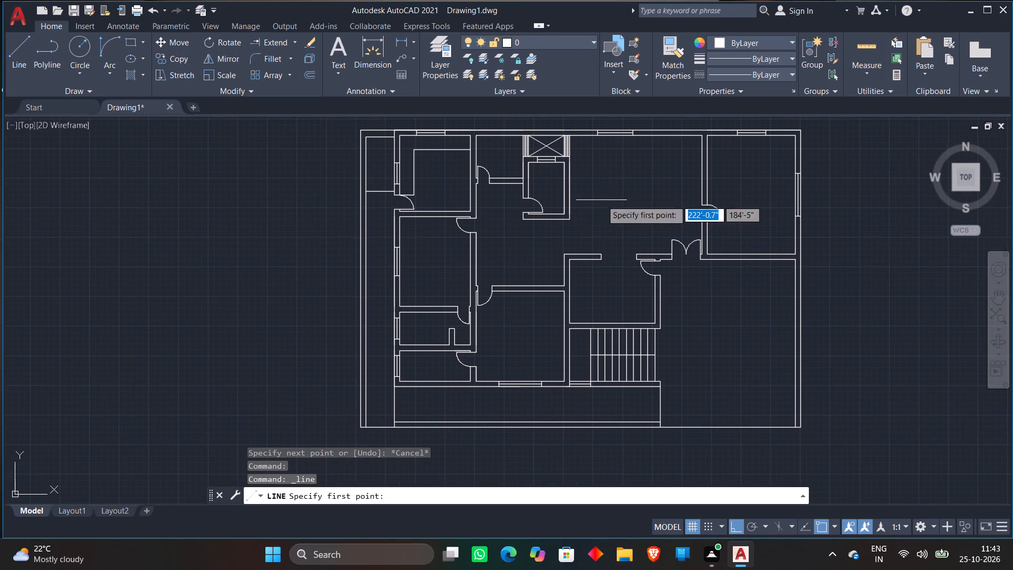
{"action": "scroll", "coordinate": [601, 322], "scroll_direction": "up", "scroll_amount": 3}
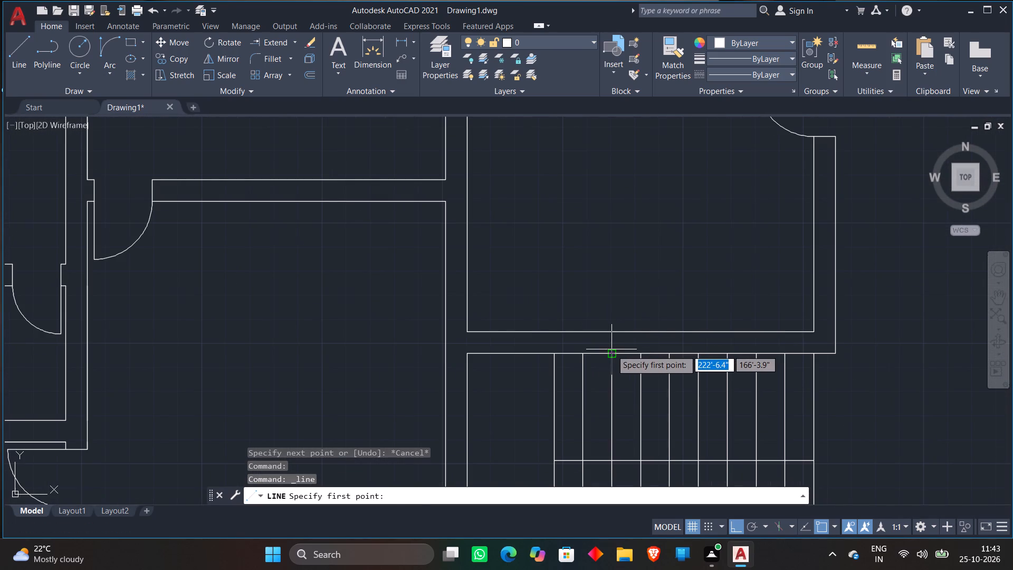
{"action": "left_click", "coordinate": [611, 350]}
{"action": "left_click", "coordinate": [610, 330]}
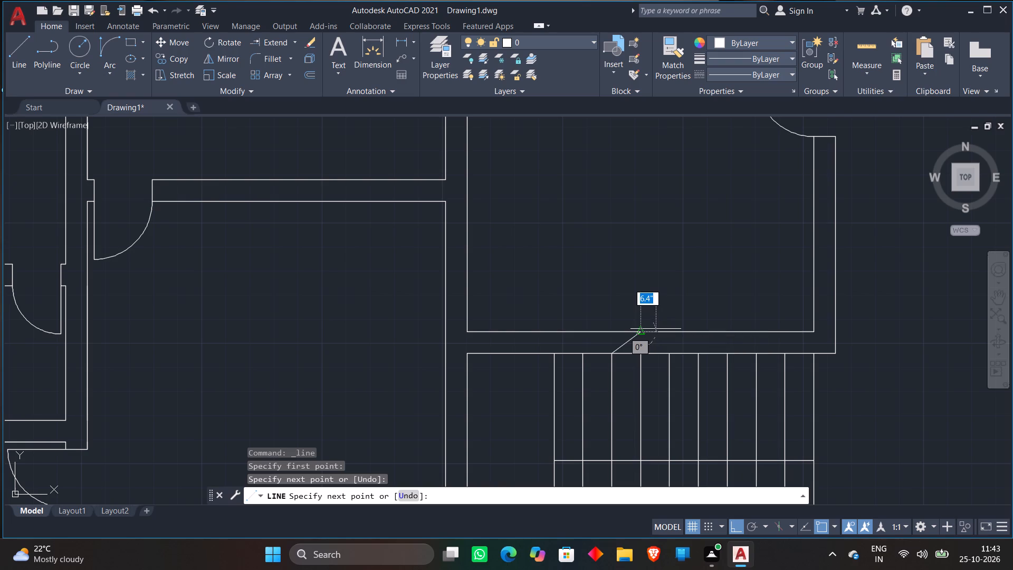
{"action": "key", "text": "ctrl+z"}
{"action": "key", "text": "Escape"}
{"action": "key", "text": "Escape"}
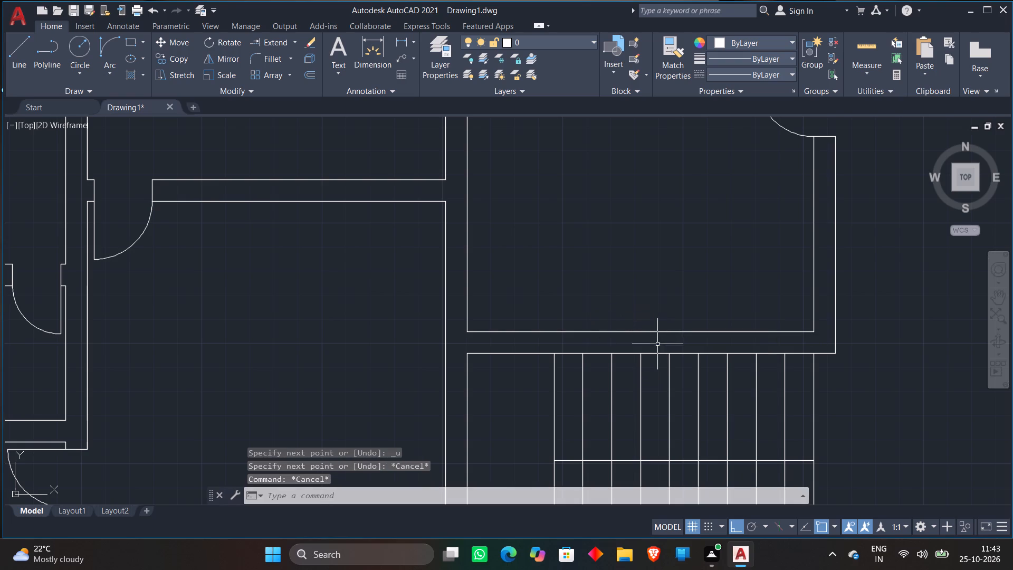
Extend the second and eighth stair tread lines from the west across the wall north of the staircase as window jambs.
{"action": "left_click", "coordinate": [263, 36]}
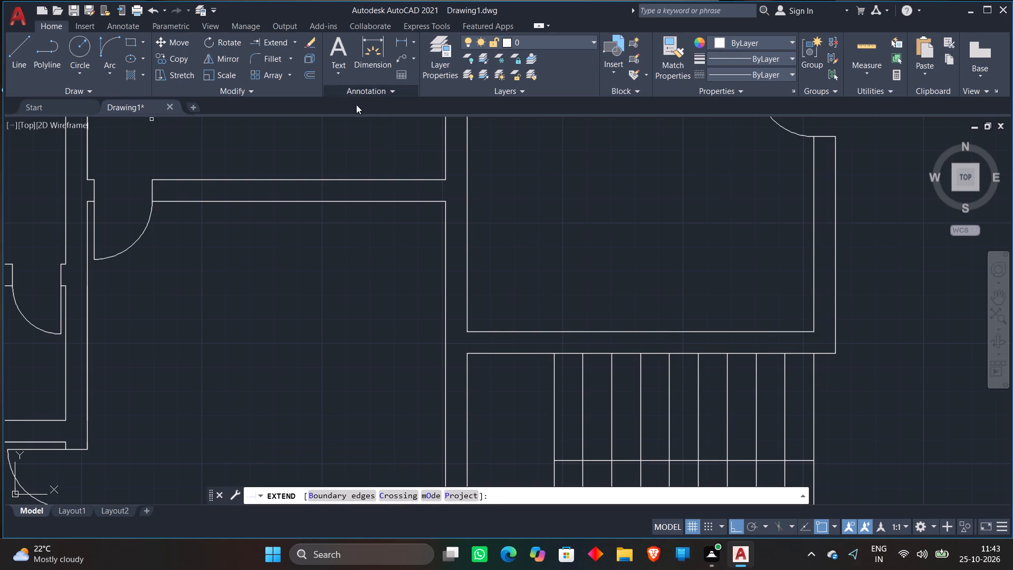
{"action": "left_click", "coordinate": [585, 361]}
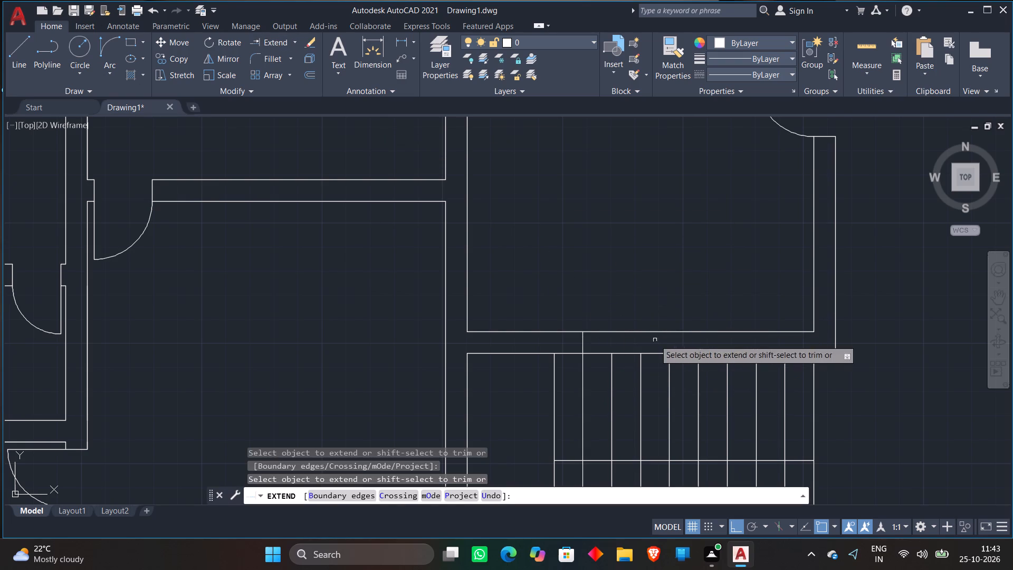
{"action": "left_click", "coordinate": [756, 362]}
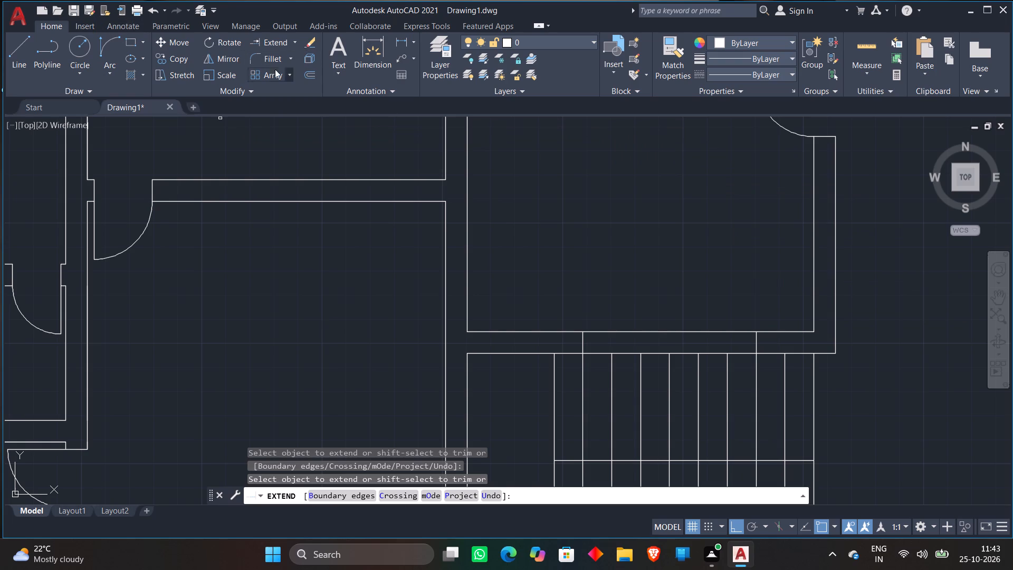
Offset the north face of the wall north of the staircase by 4.5" into the wall.
{"action": "left_click", "coordinate": [310, 76]}
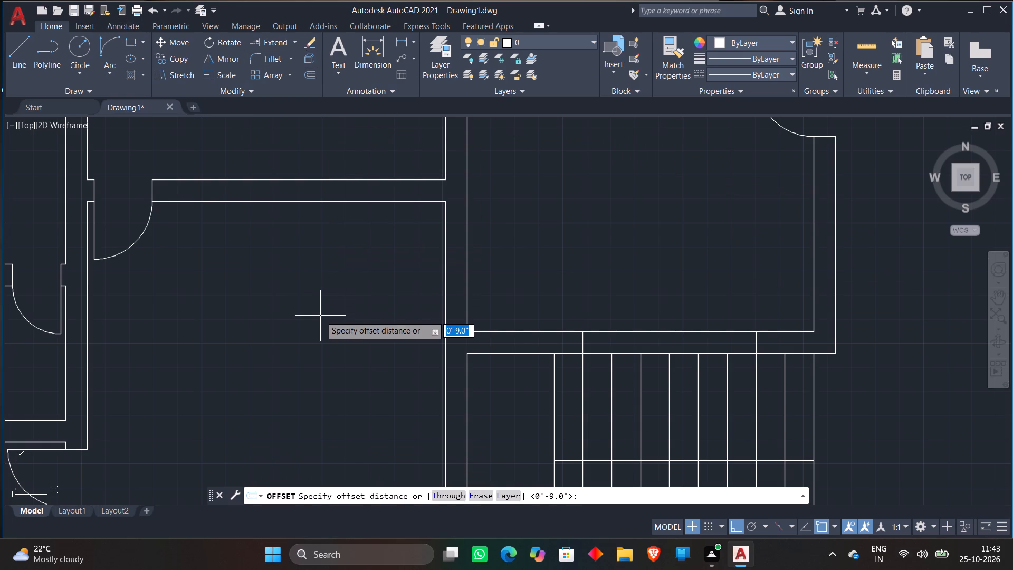
{"action": "type", "text": "4."}
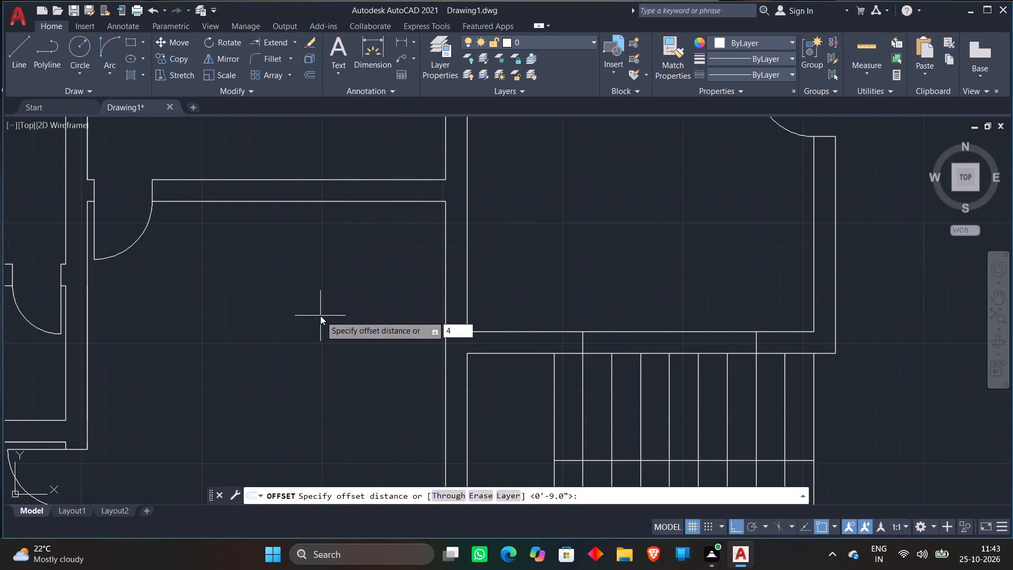
{"action": "key", "text": "5"}
{"action": "key", "text": "BackSpace"}
{"action": "key", "text": "BackSpace"}
{"action": "type", "text": ".5\""}
{"action": "key", "text": "Return"}
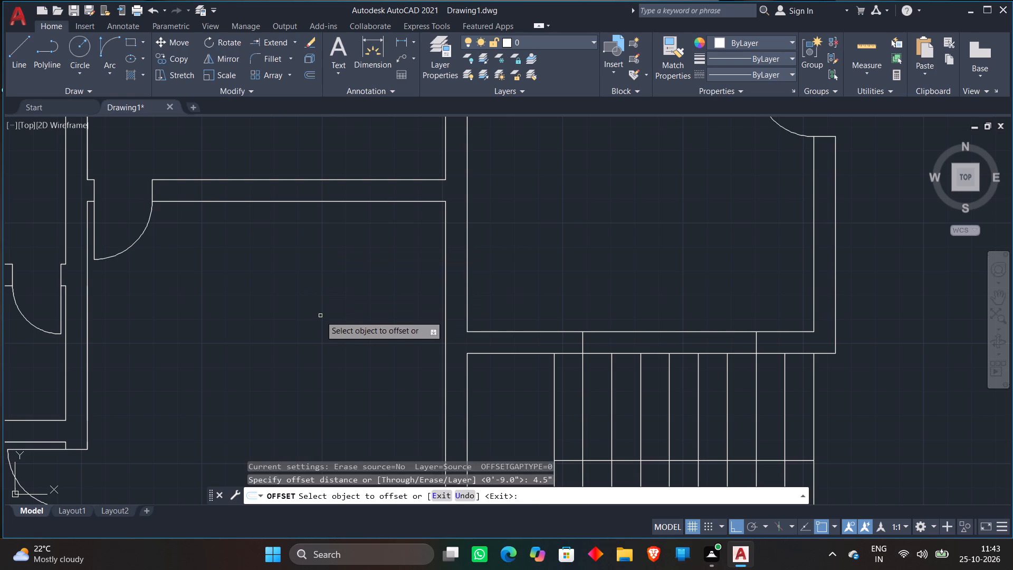
{"action": "scroll", "coordinate": [714, 334], "scroll_direction": "up", "scroll_amount": 3}
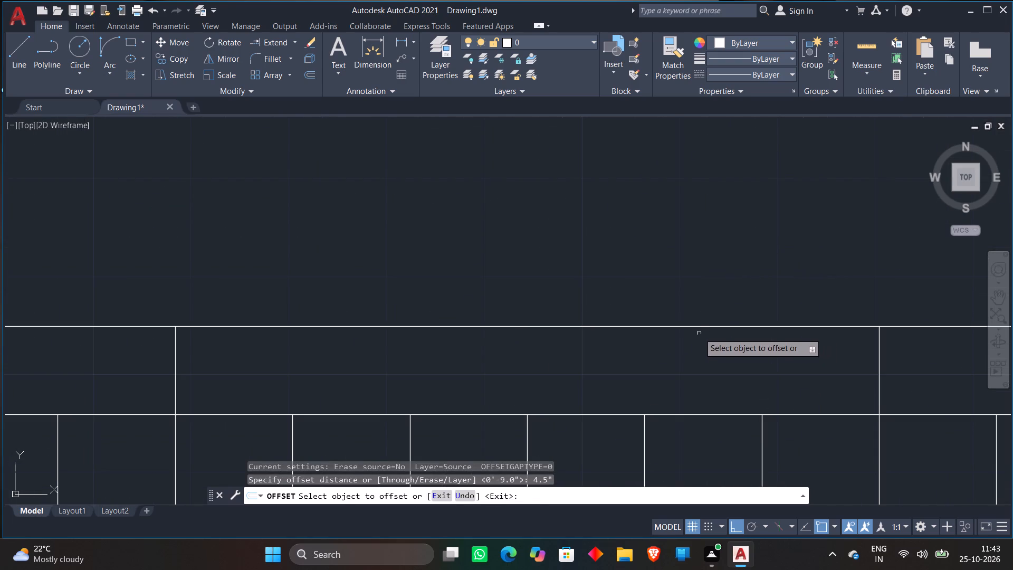
{"action": "left_click", "coordinate": [699, 327]}
{"action": "scroll", "coordinate": [700, 335], "scroll_direction": "down", "scroll_amount": 3}
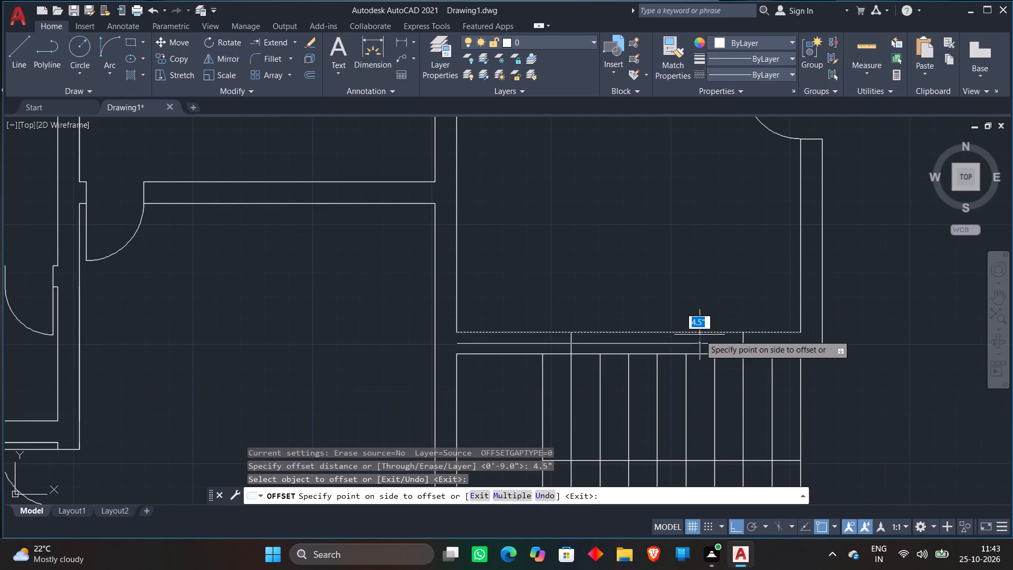
{"action": "left_click", "coordinate": [694, 346]}
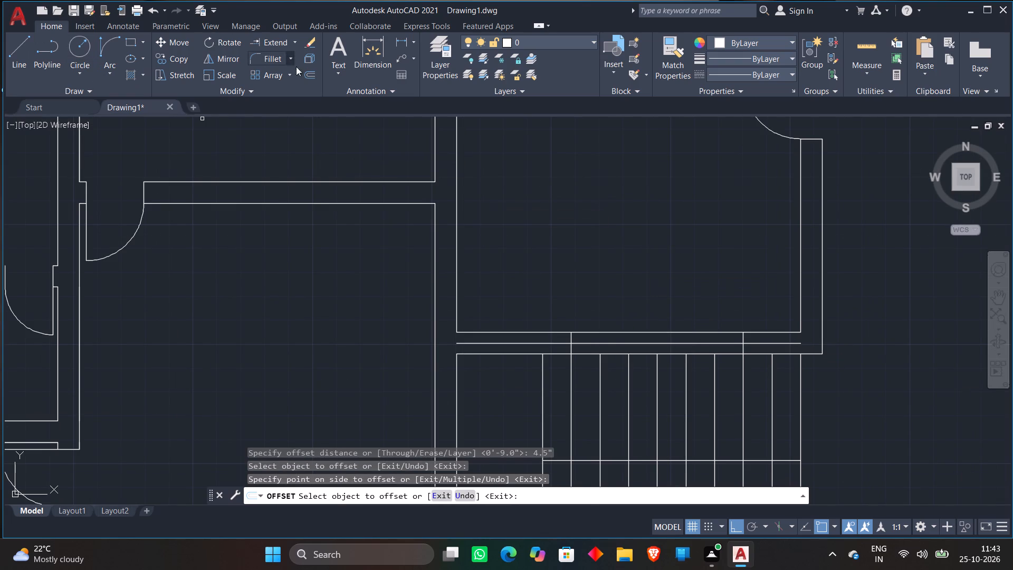
Trim the offset line beyond both window jambs in the wall north of the staircase, keeping the part between them.
{"action": "left_click", "coordinate": [294, 41]}
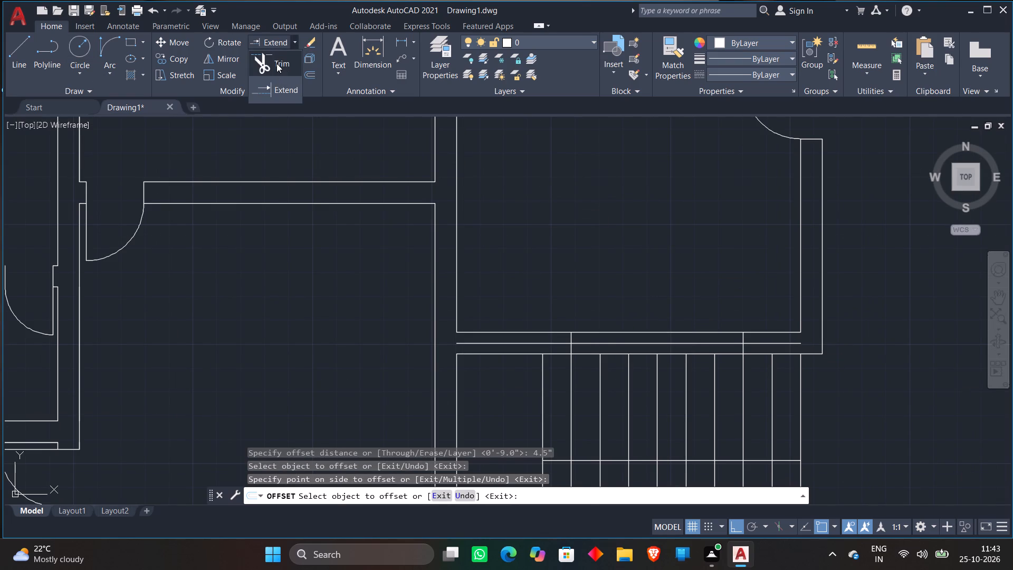
{"action": "left_click", "coordinate": [276, 63]}
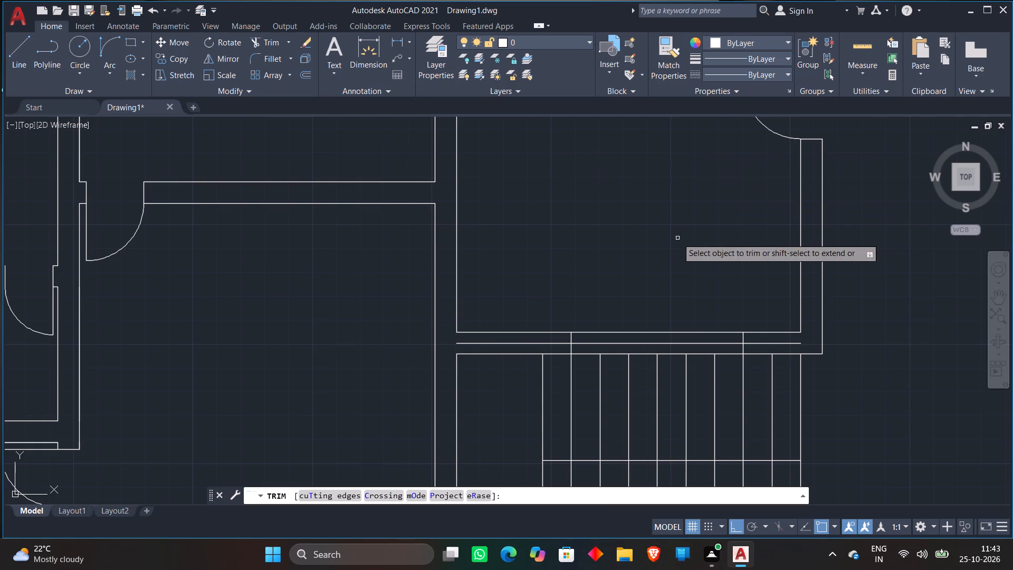
{"action": "scroll", "coordinate": [759, 341], "scroll_direction": "up", "scroll_amount": 2}
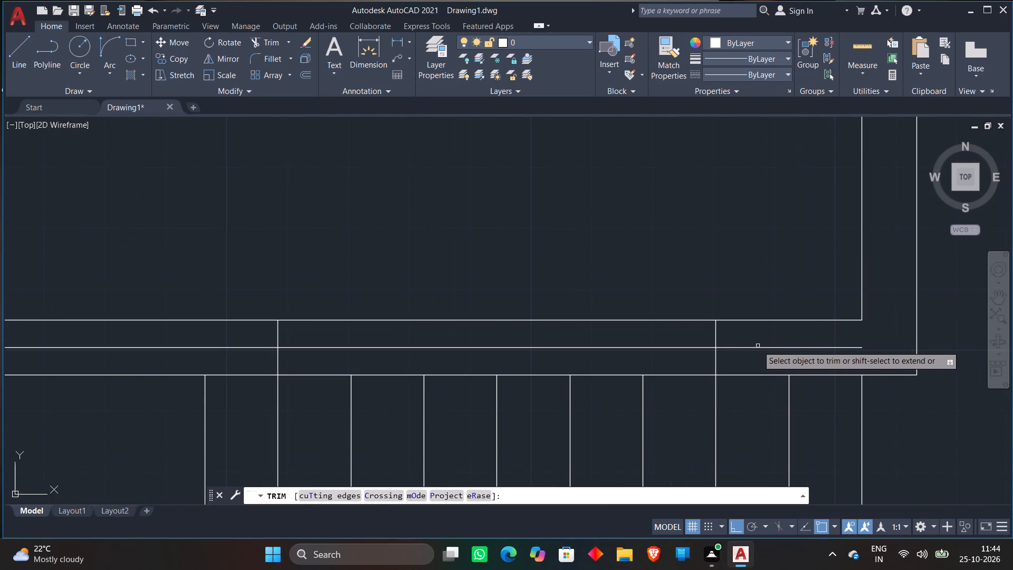
{"action": "left_click", "coordinate": [758, 346]}
{"action": "left_click", "coordinate": [751, 351]}
{"action": "left_click", "coordinate": [255, 339]}
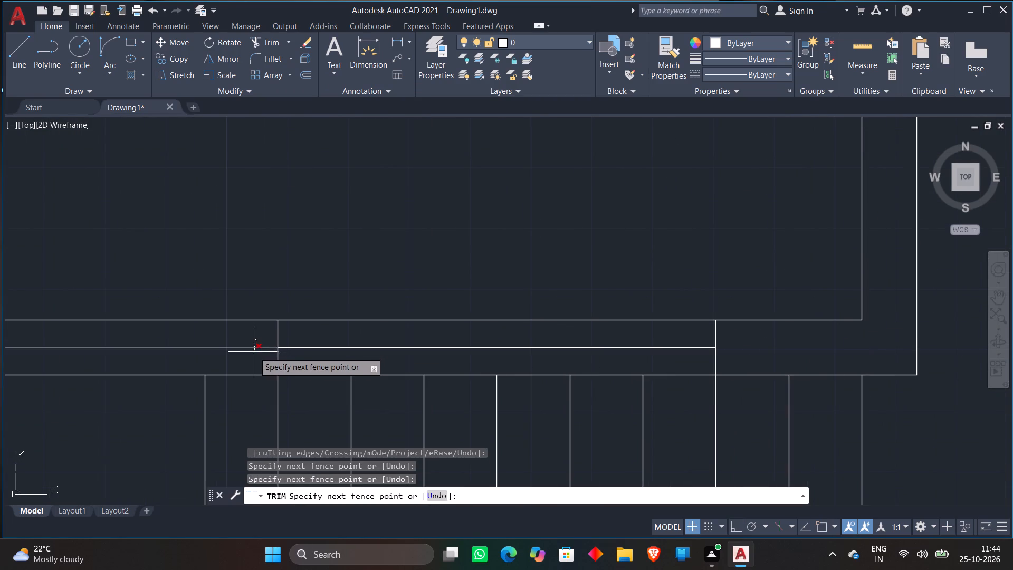
{"action": "left_click", "coordinate": [254, 355]}
{"action": "scroll", "coordinate": [353, 252], "scroll_direction": "down", "scroll_amount": 2}
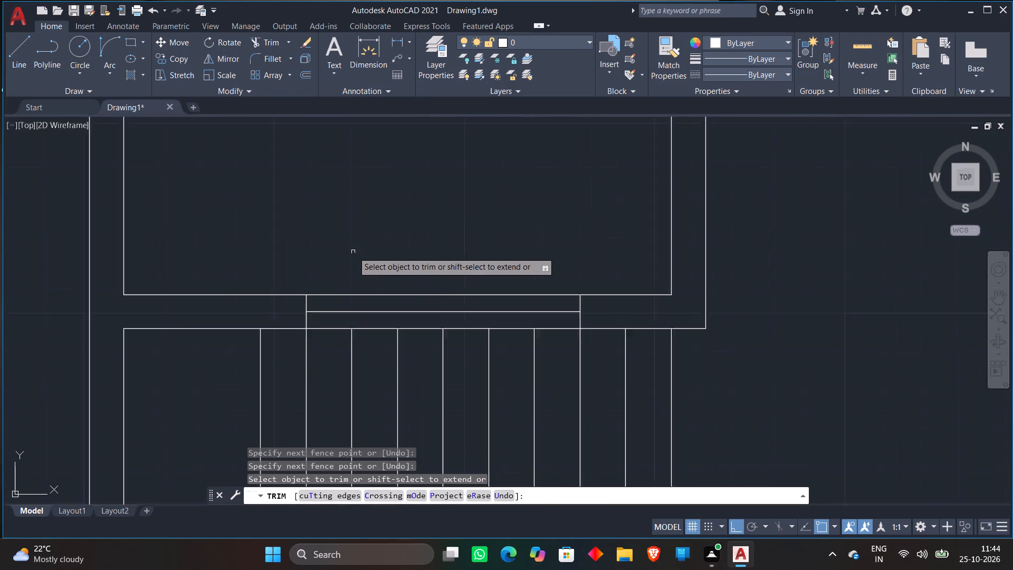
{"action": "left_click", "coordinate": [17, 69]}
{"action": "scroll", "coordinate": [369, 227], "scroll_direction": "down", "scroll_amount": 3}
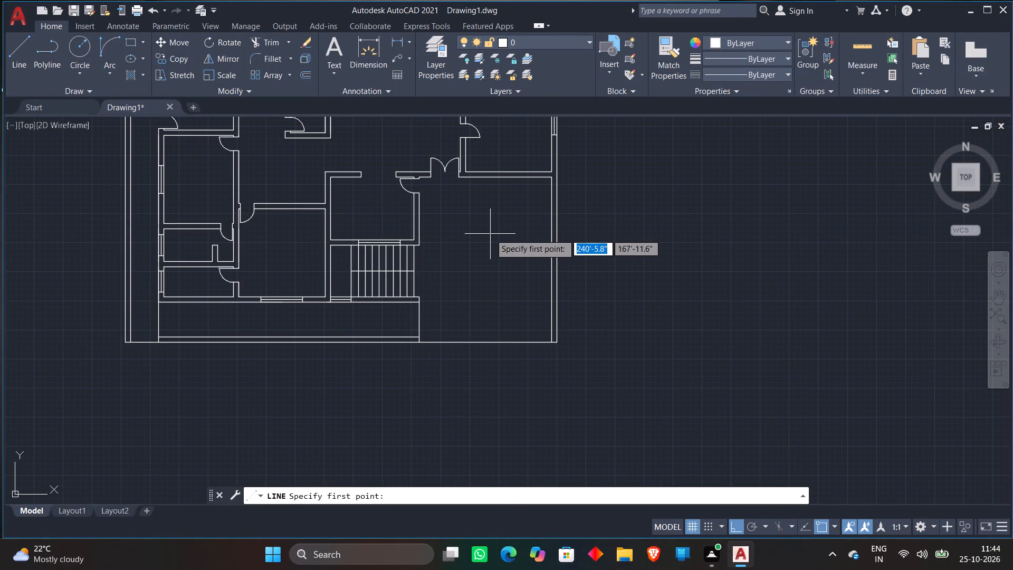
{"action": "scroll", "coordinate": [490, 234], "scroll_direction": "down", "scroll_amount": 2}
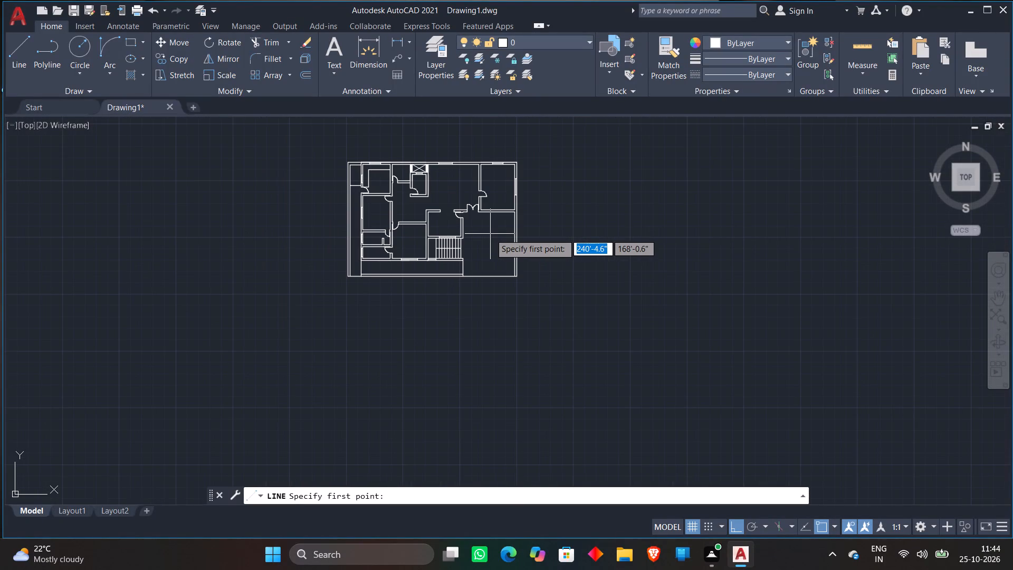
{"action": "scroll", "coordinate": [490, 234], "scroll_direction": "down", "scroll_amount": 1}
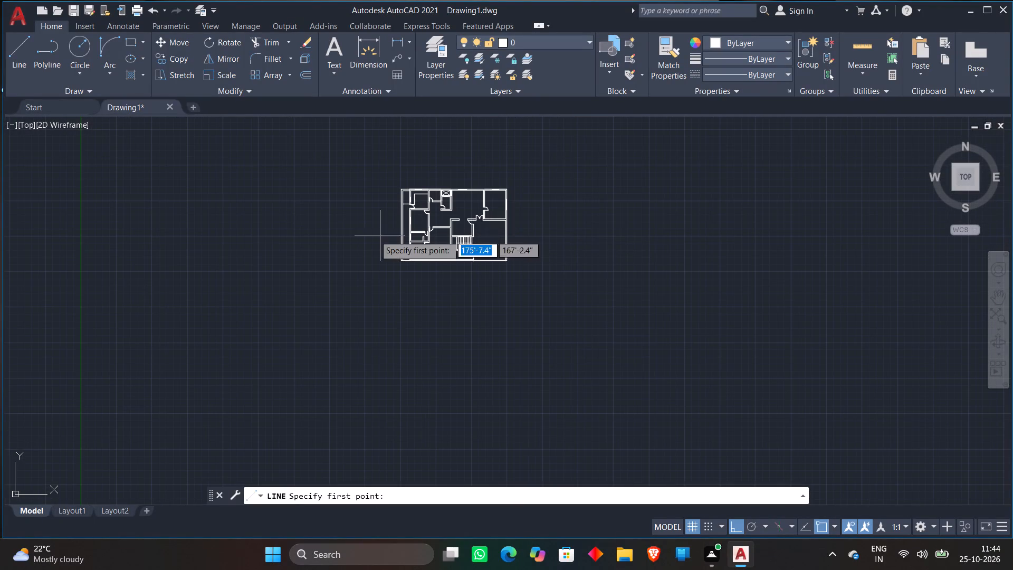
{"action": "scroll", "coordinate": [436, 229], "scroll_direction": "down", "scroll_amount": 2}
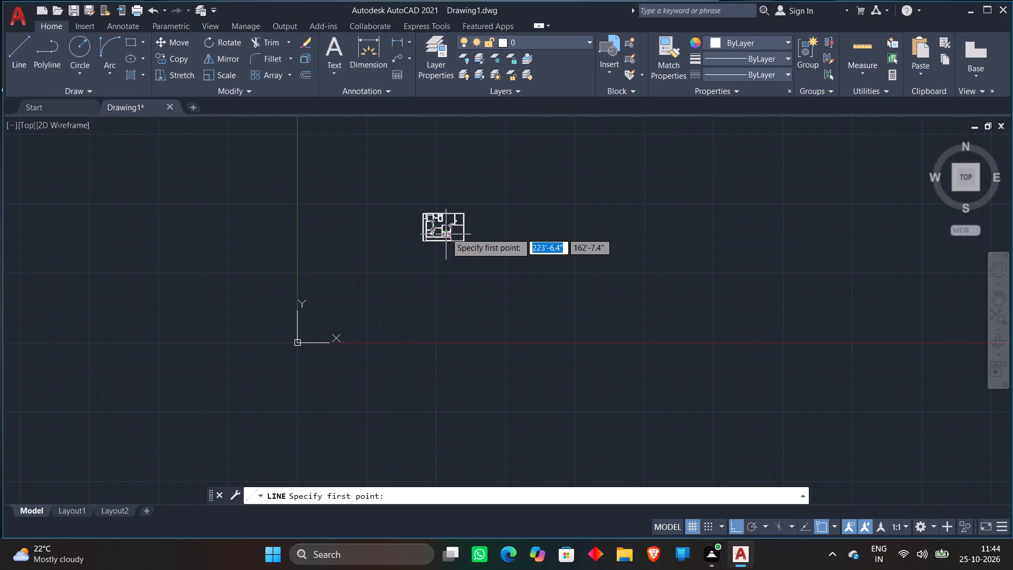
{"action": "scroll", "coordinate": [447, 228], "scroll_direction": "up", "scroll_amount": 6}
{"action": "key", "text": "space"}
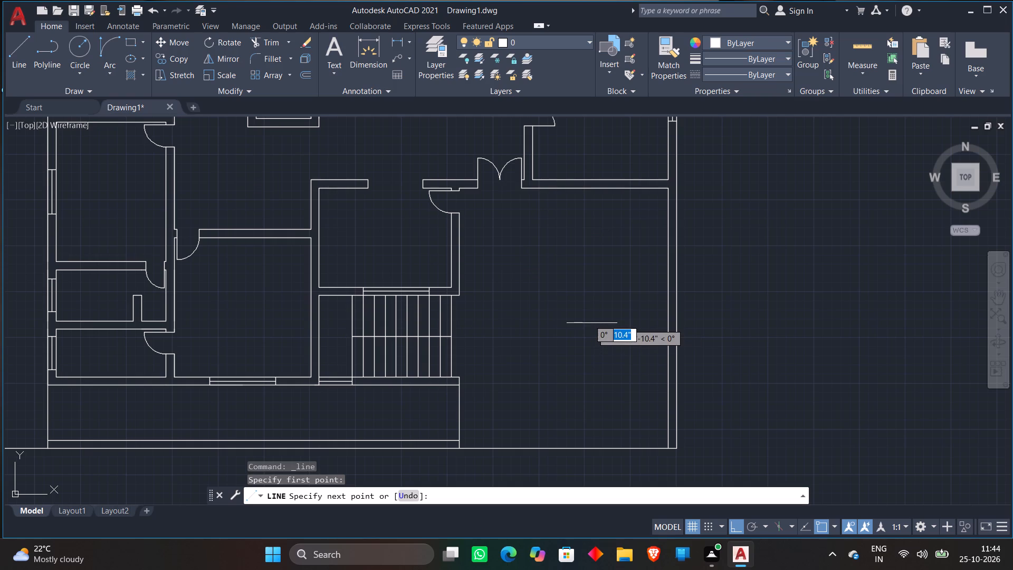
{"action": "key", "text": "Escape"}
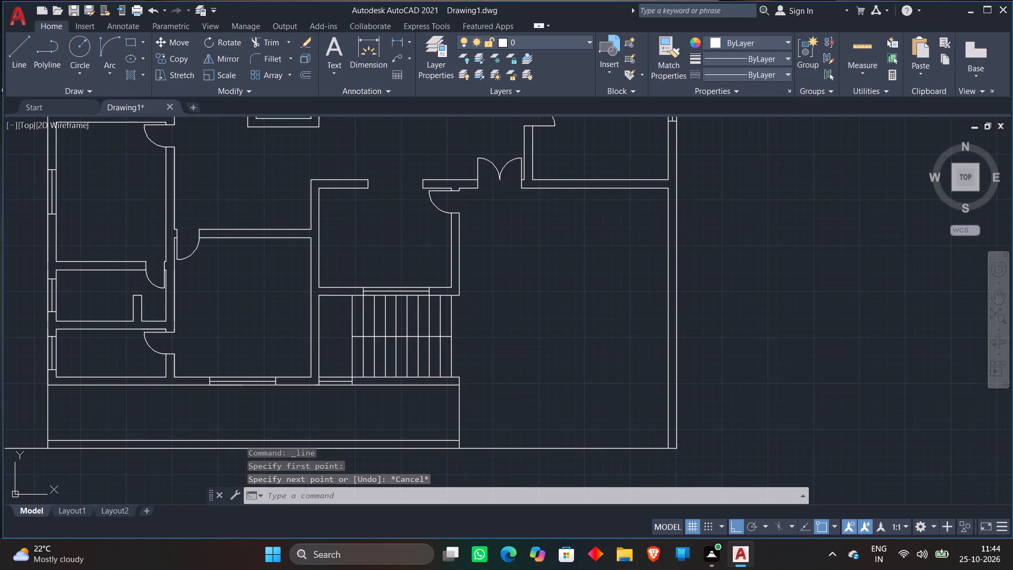
Insert the Toilet - top block from the House Designer DesignCenter blocks into the empty area east of the plan.
{"action": "scroll", "coordinate": [213, 332], "scroll_direction": "down", "scroll_amount": 1}
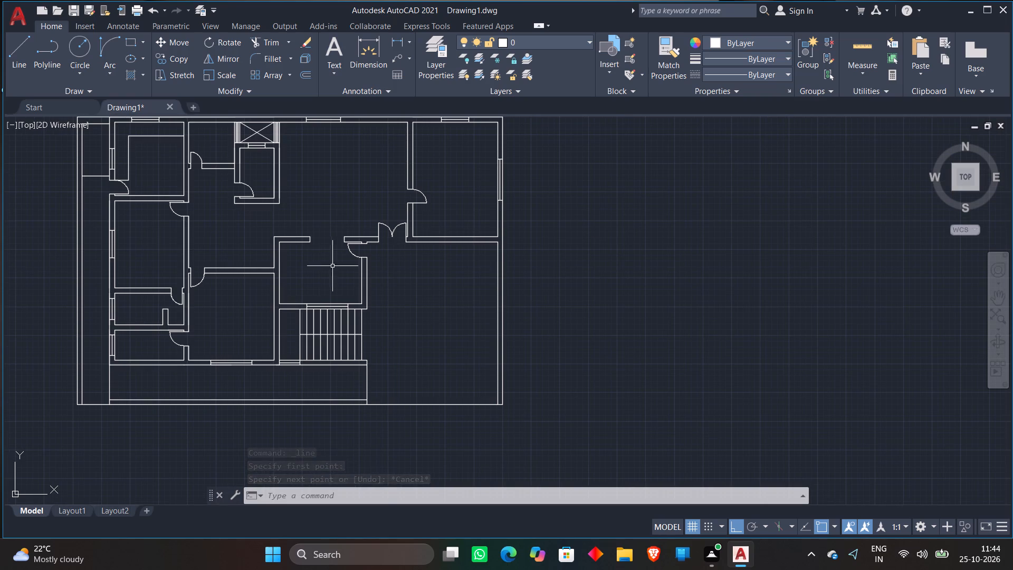
{"action": "scroll", "coordinate": [392, 279], "scroll_direction": "down", "scroll_amount": 1}
{"action": "scroll", "coordinate": [288, 178], "scroll_direction": "up", "scroll_amount": 1}
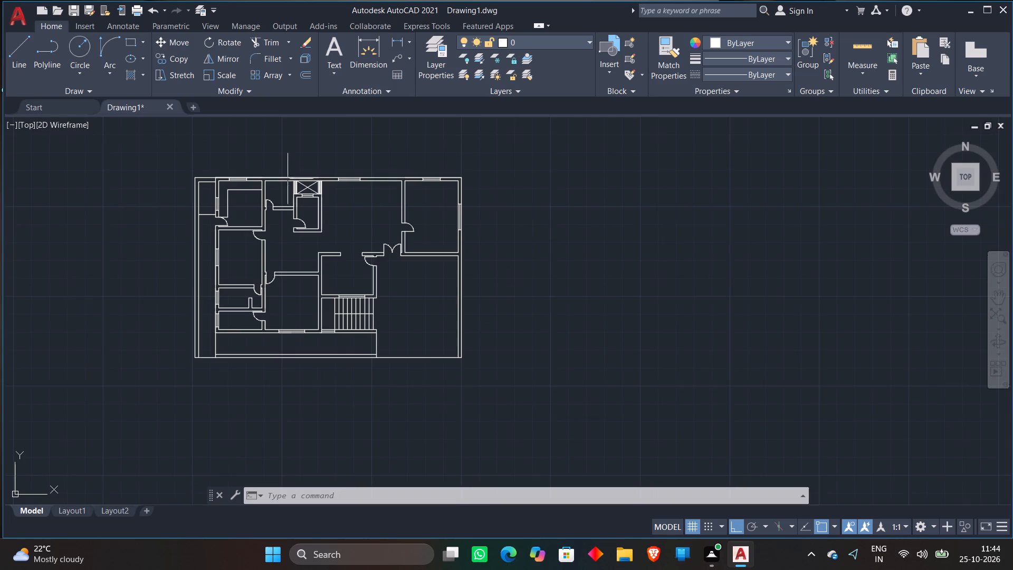
{"action": "scroll", "coordinate": [288, 178], "scroll_direction": "up", "scroll_amount": 2}
{"action": "scroll", "coordinate": [214, 195], "scroll_direction": "down", "scroll_amount": 2}
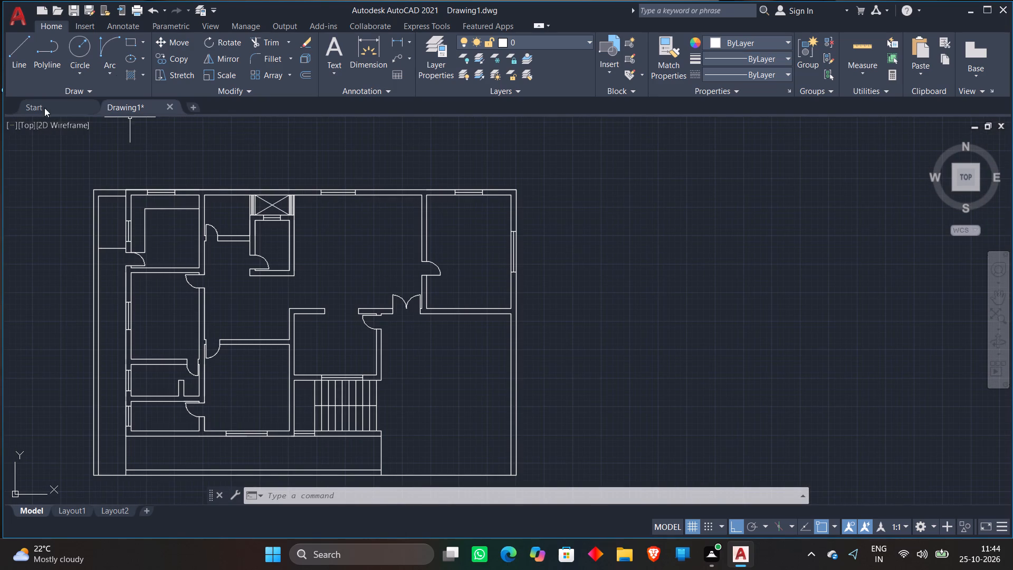
{"action": "type", "text": "dc"}
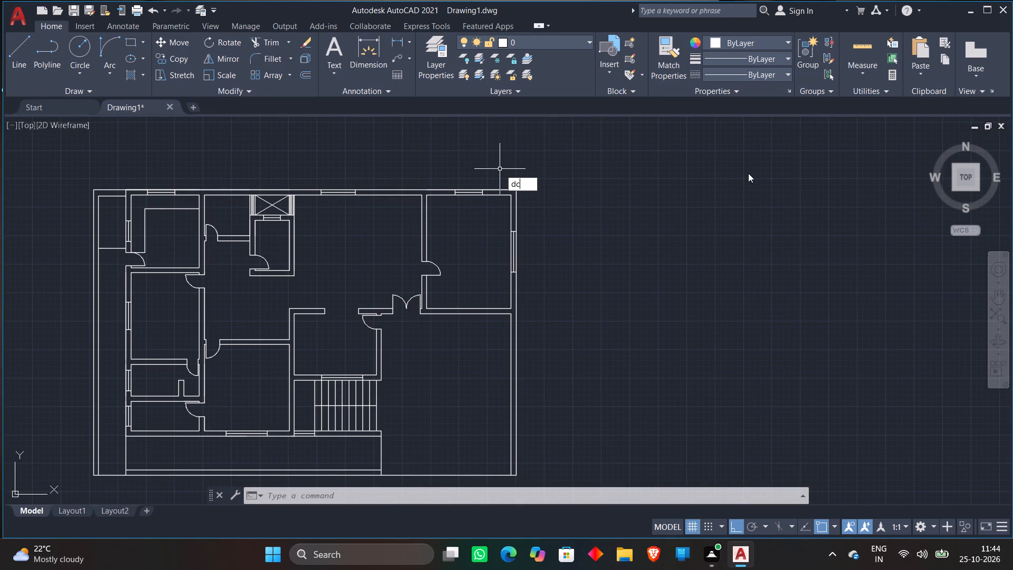
{"action": "key", "text": "space"}
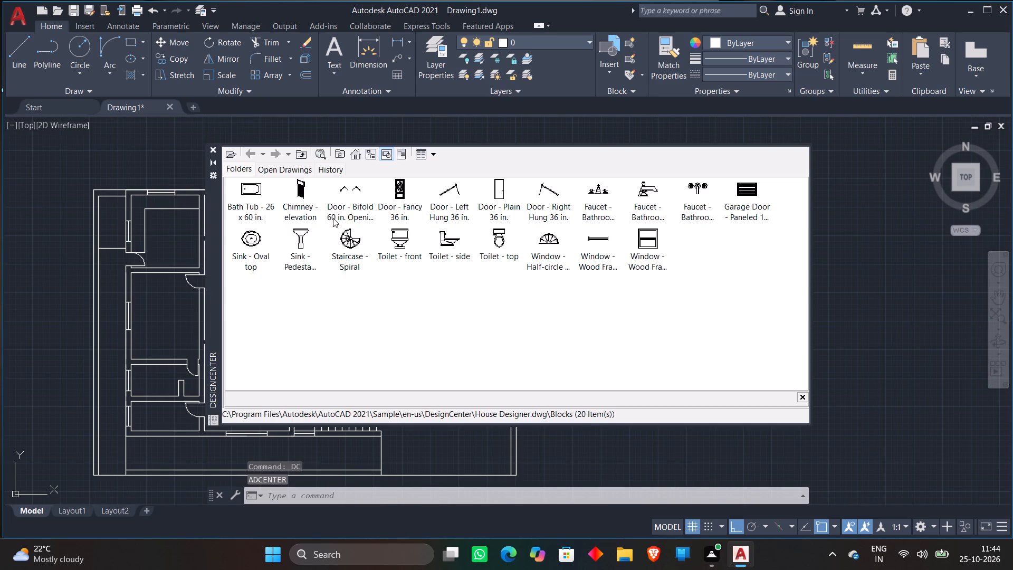
{"action": "double_click", "coordinate": [493, 240]}
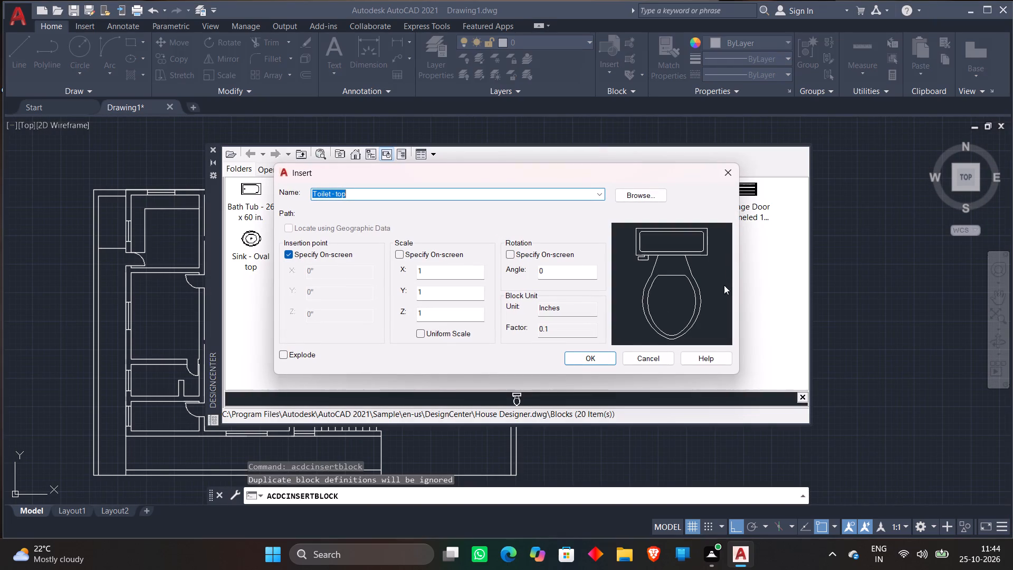
{"action": "left_click", "coordinate": [592, 358]}
{"action": "left_click", "coordinate": [894, 277]}
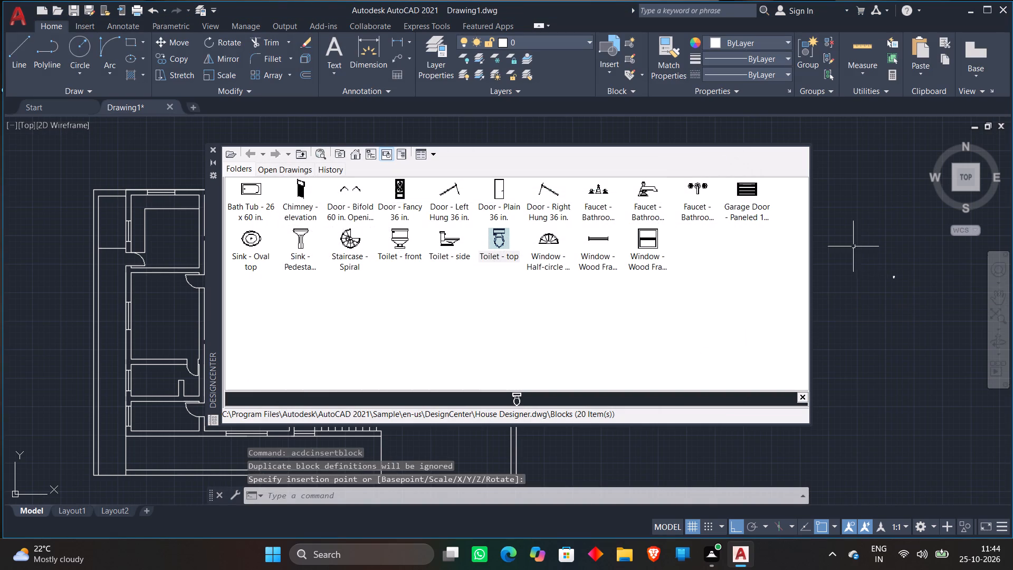
Insert the Bed - Queen block from DesignCenter's Home - Space Planner.dwg into the empty area east of the plan.
{"action": "left_click", "coordinate": [351, 150]}
{"action": "double_click", "coordinate": [354, 193]}
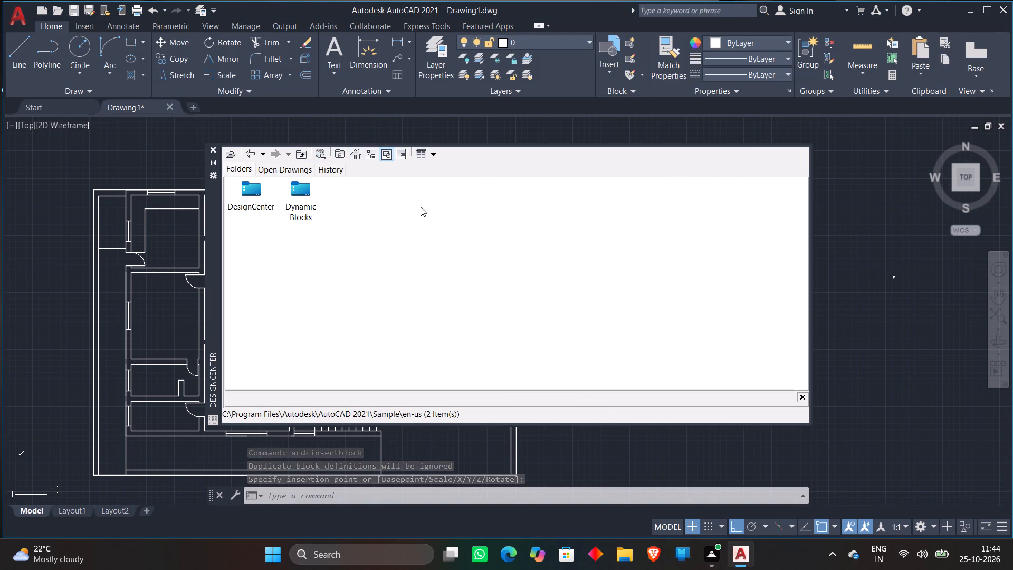
{"action": "double_click", "coordinate": [260, 184]}
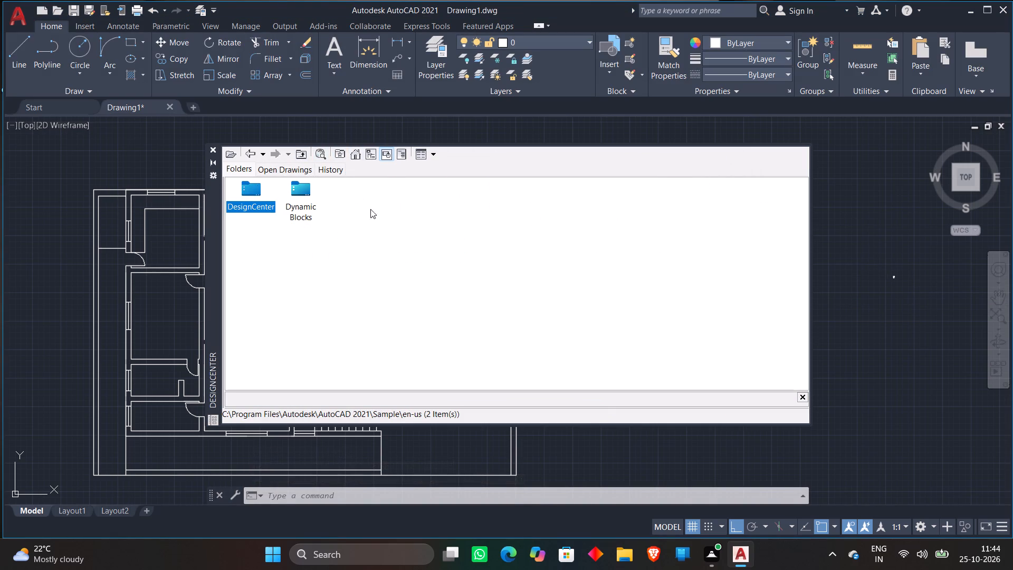
{"action": "double_click", "coordinate": [243, 189]}
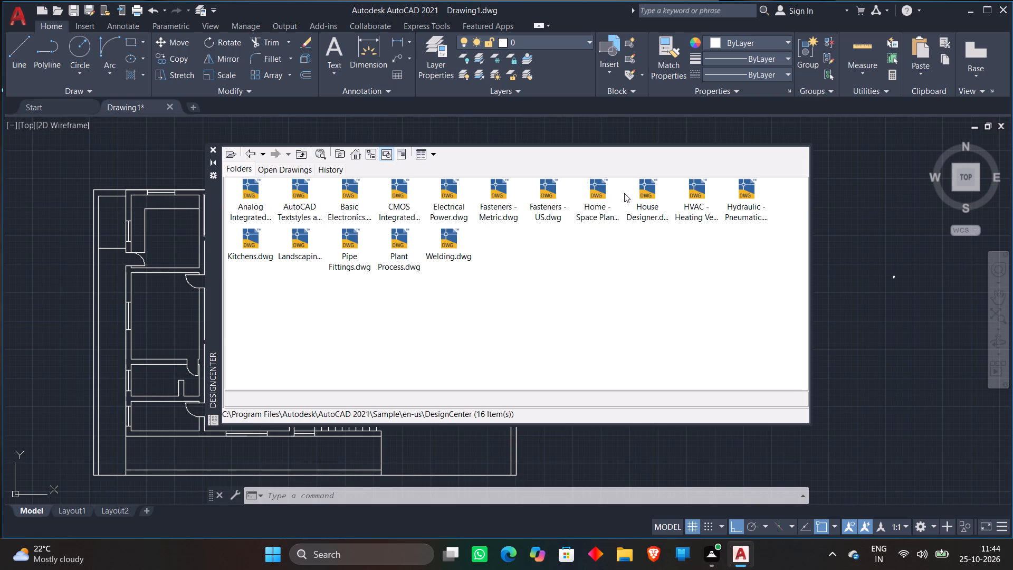
{"action": "left_click", "coordinate": [603, 194]}
{"action": "left_click", "coordinate": [595, 189]}
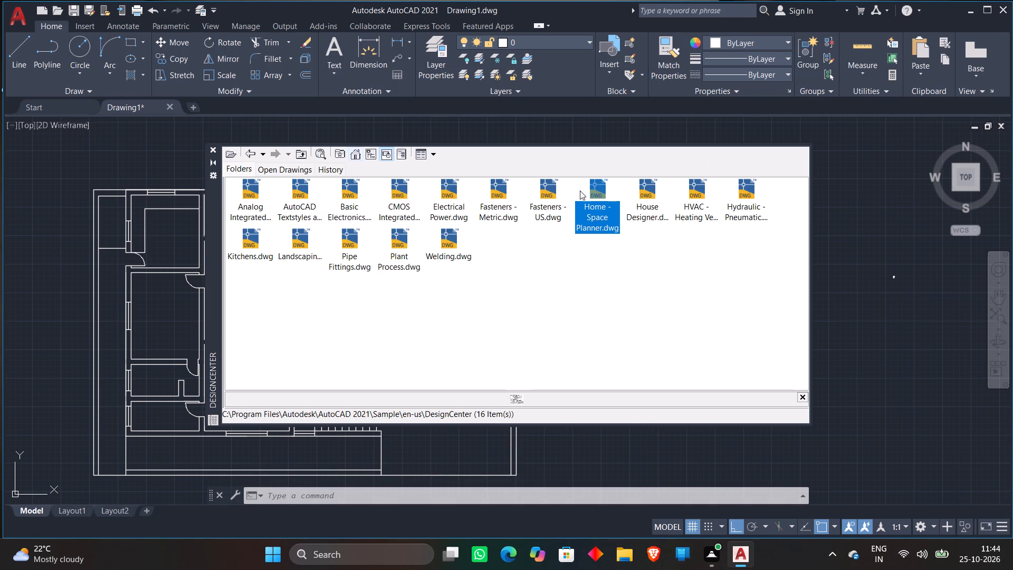
{"action": "double_click", "coordinate": [592, 191]}
{"action": "double_click", "coordinate": [599, 191]}
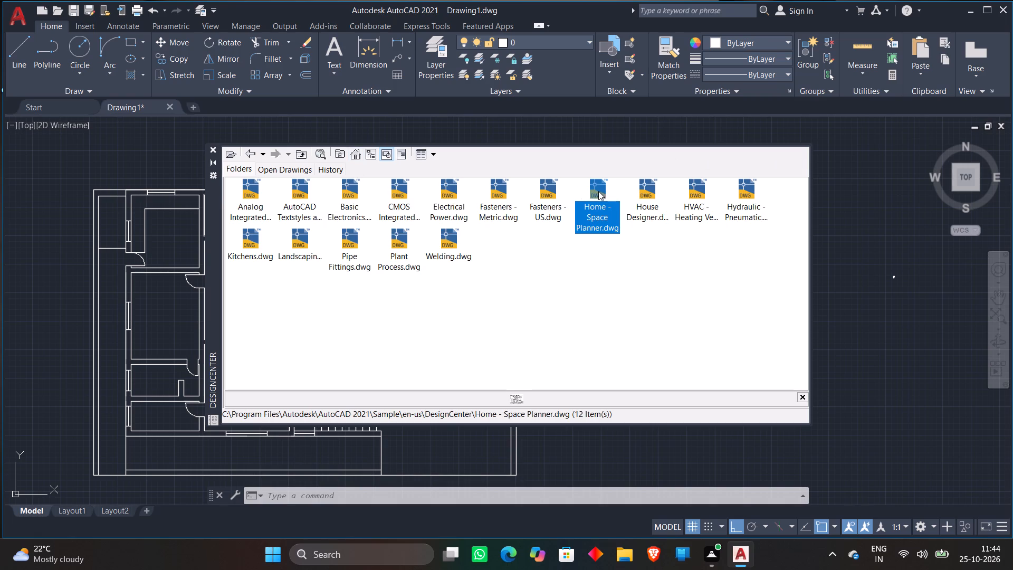
{"action": "double_click", "coordinate": [252, 192]}
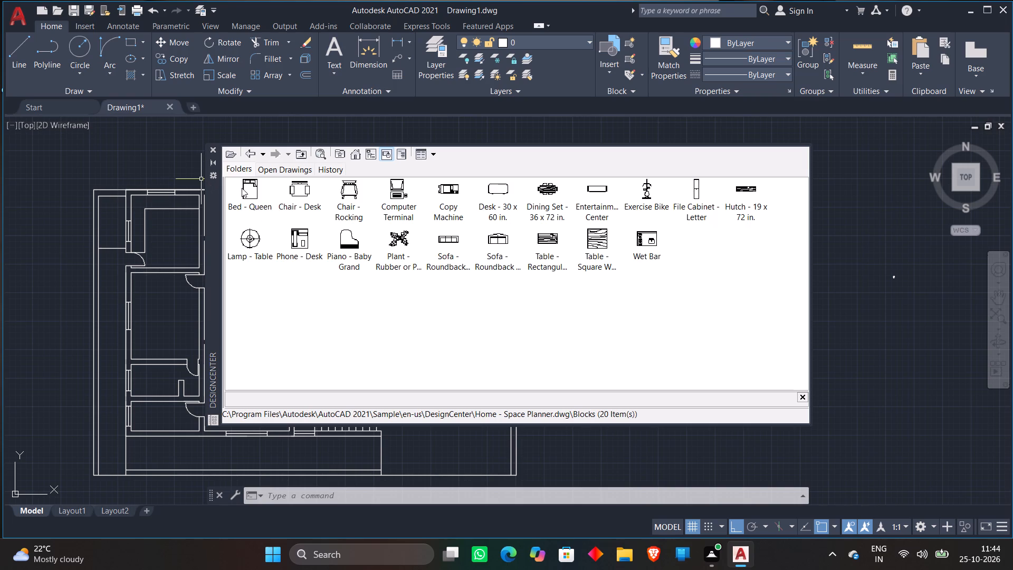
{"action": "double_click", "coordinate": [245, 188]}
{"action": "left_click_drag", "start_coordinate": [569, 356], "coordinate": [574, 357]}
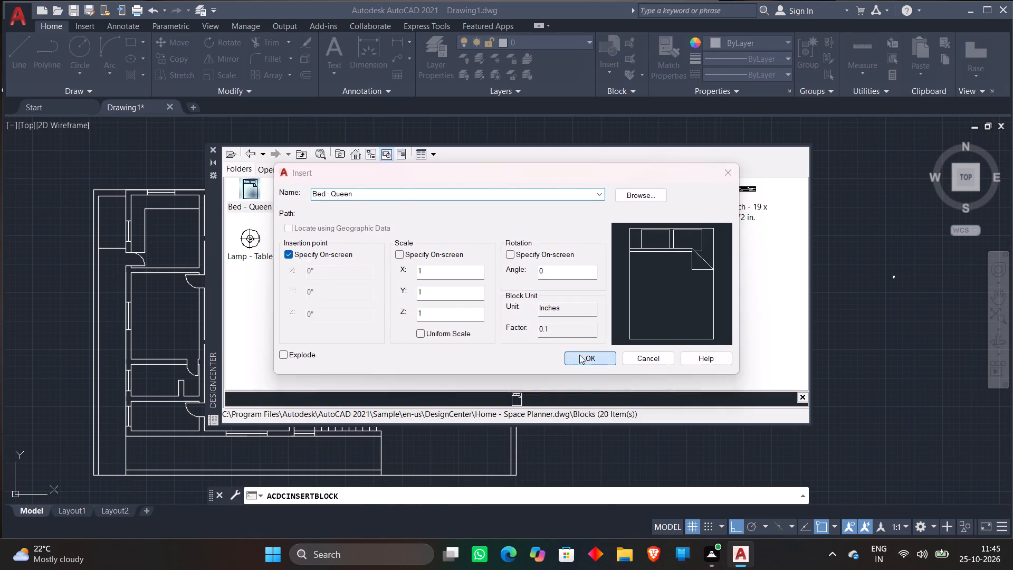
{"action": "left_click", "coordinate": [852, 329]}
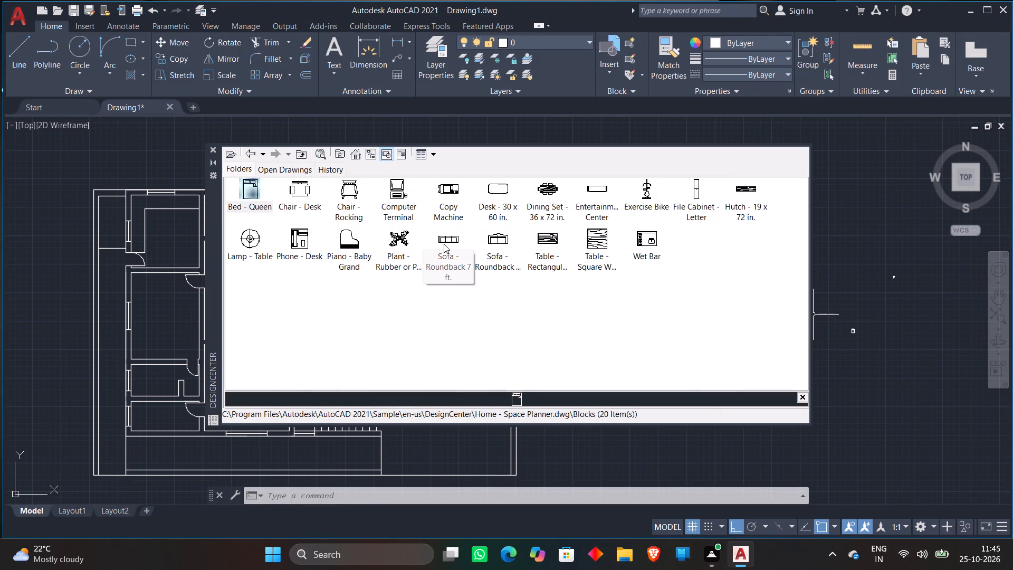
Insert the Sofa - Roundback 7 ft. block from the Home - Space Planner blocks into the empty area east of the plan.
{"action": "double_click", "coordinate": [444, 244]}
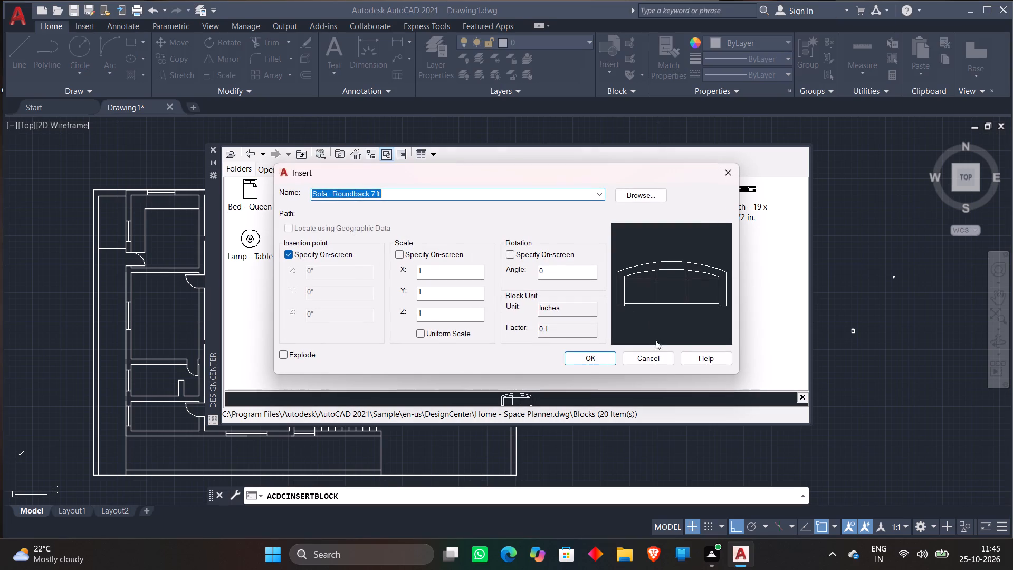
{"action": "left_click", "coordinate": [585, 354]}
{"action": "left_click", "coordinate": [846, 267]}
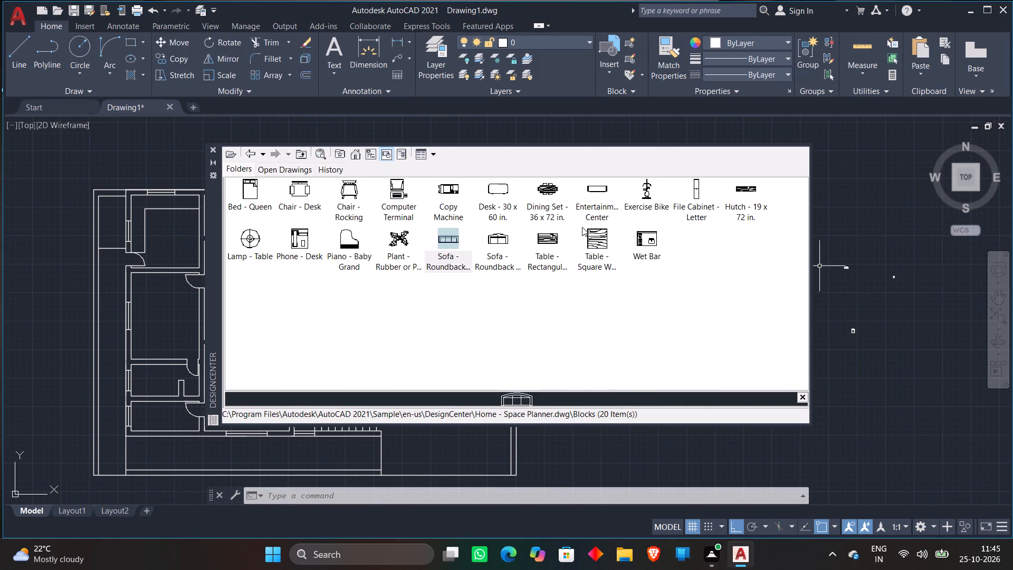
Insert the Sofa - Roundback Loveseat 5 ft. block in the empty area east of the plan, near the first sofa.
{"action": "double_click", "coordinate": [500, 240]}
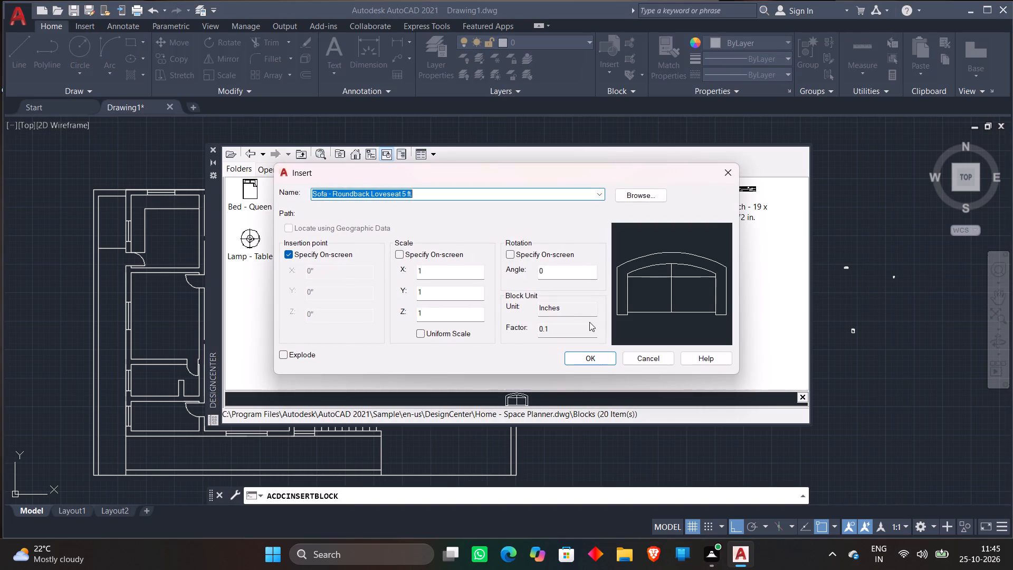
{"action": "left_click", "coordinate": [599, 359]}
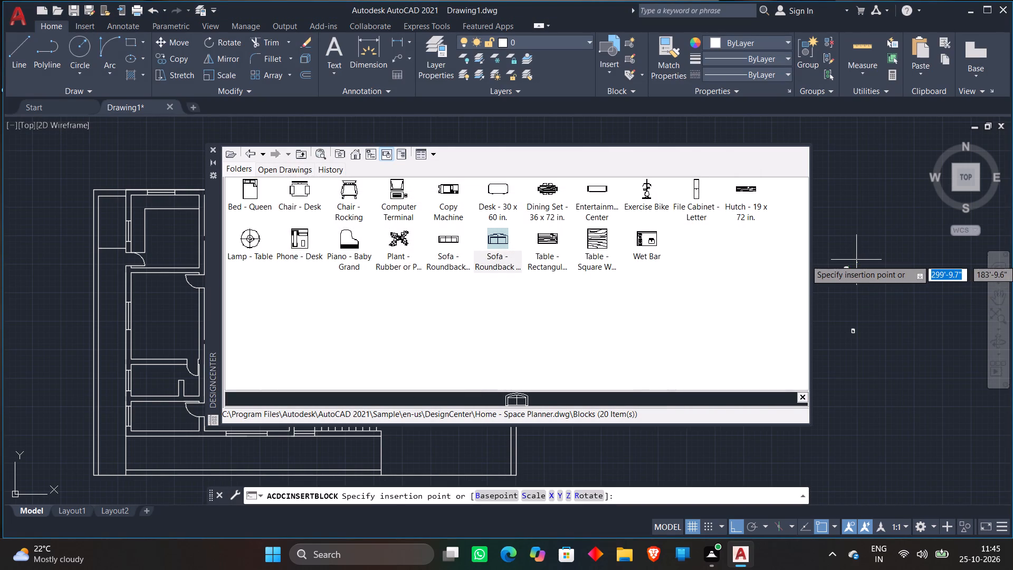
{"action": "left_click", "coordinate": [856, 260]}
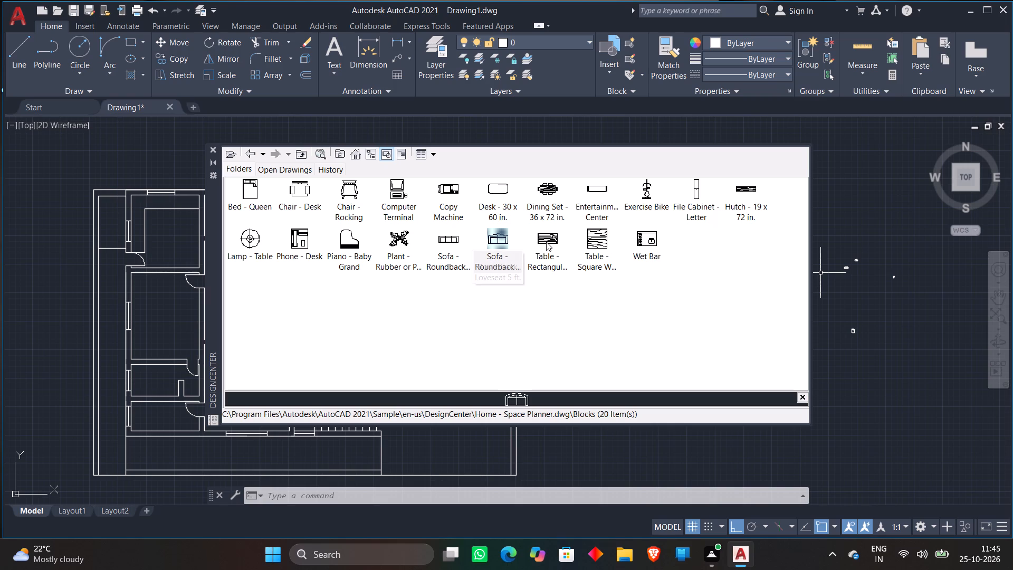
Insert the Table - Rectangular Woodgrain 60 x 30 in. block in the empty area east of the plan, north of the sofas.
{"action": "double_click", "coordinate": [546, 242]}
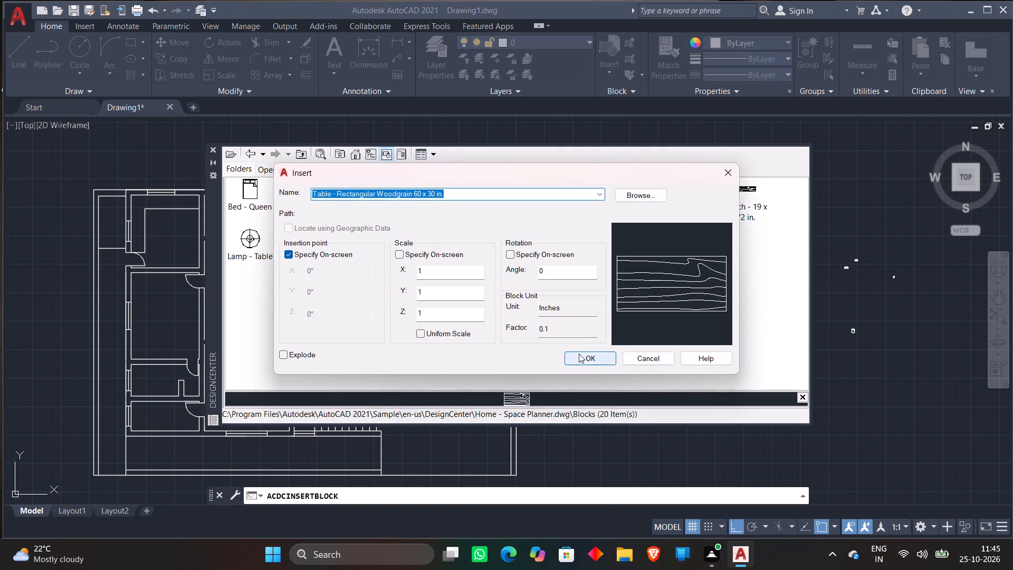
{"action": "left_click", "coordinate": [581, 357]}
{"action": "left_click", "coordinate": [847, 237]}
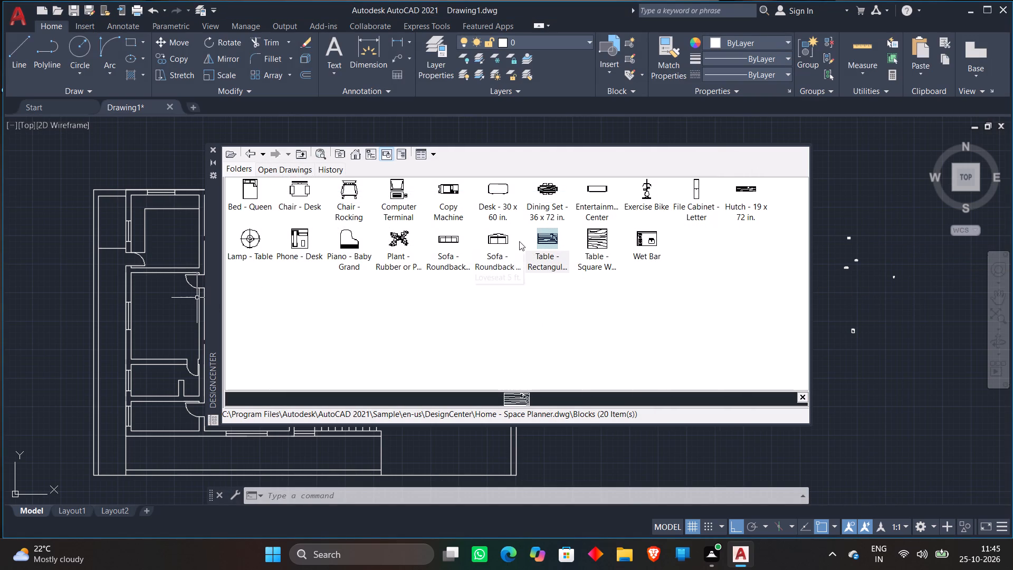
Insert the Dining Set - 36 x 72 in. block in the empty area east of the plan, north of the rectangular table.
{"action": "double_click", "coordinate": [542, 187]}
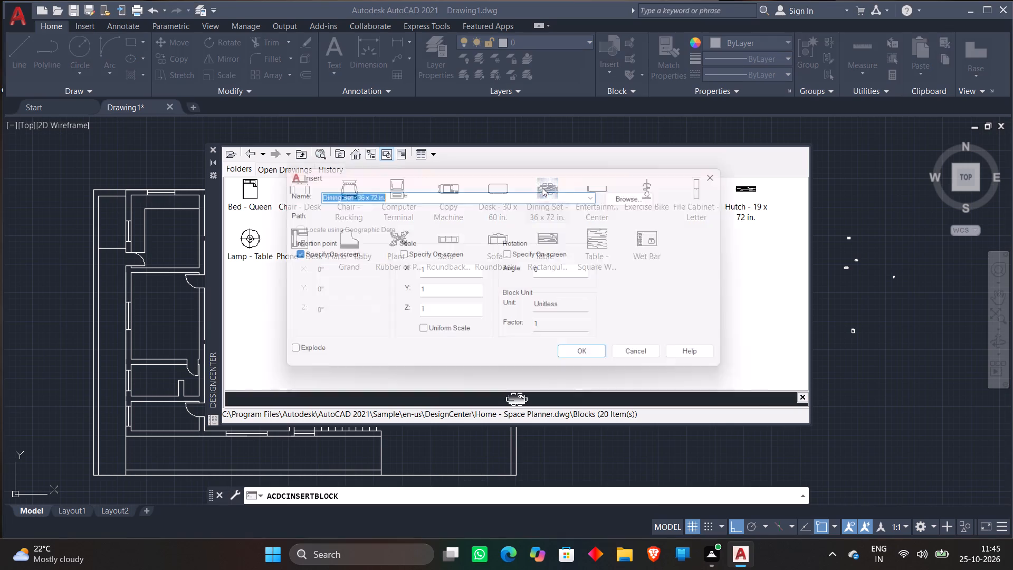
{"action": "left_click", "coordinate": [577, 356]}
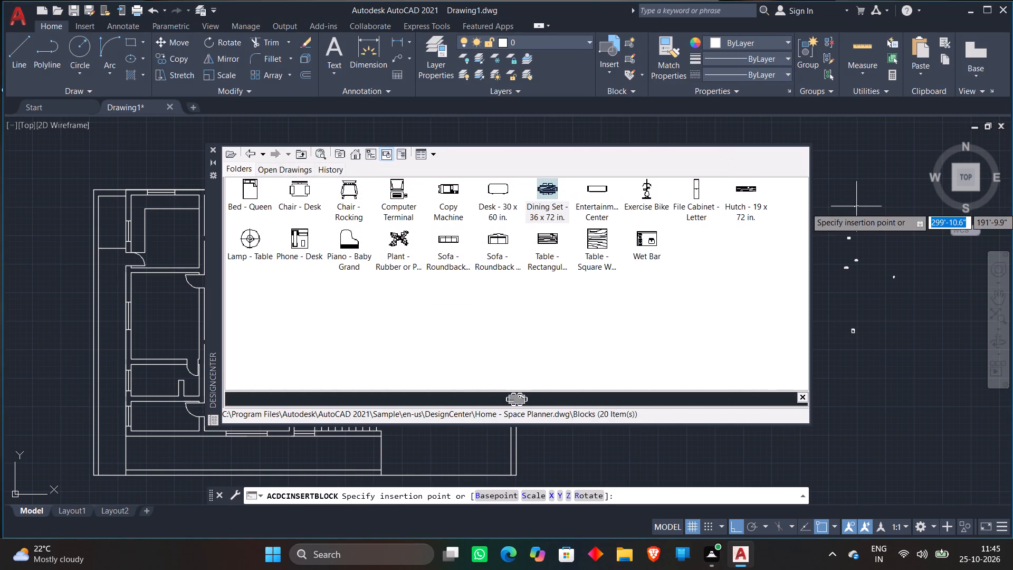
{"action": "left_click", "coordinate": [857, 207]}
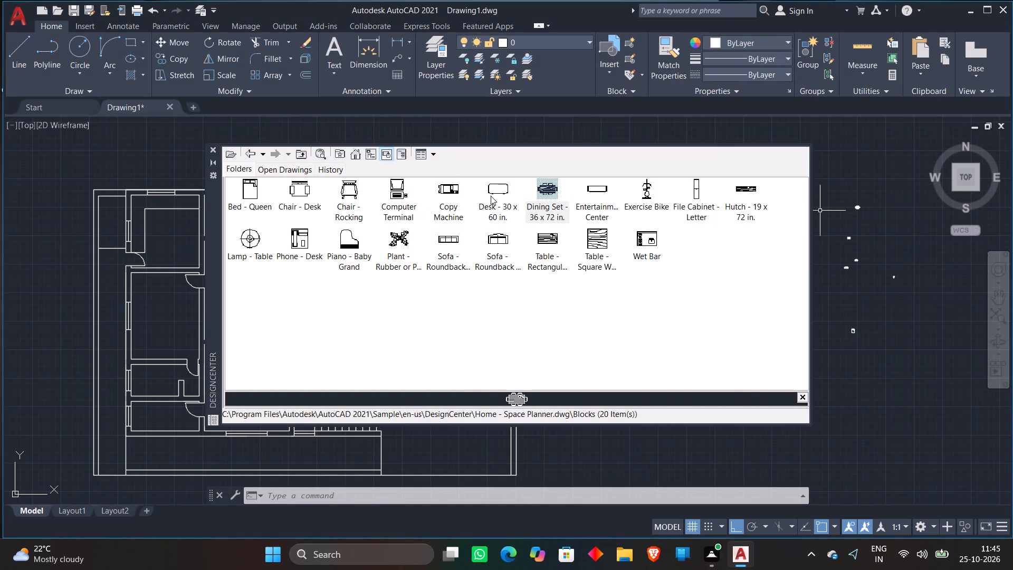
Insert the Sink-single - 30 in top block from DesignCenter's Kitchens.dwg into the empty area east of the plan.
{"action": "left_click", "coordinate": [245, 152]}
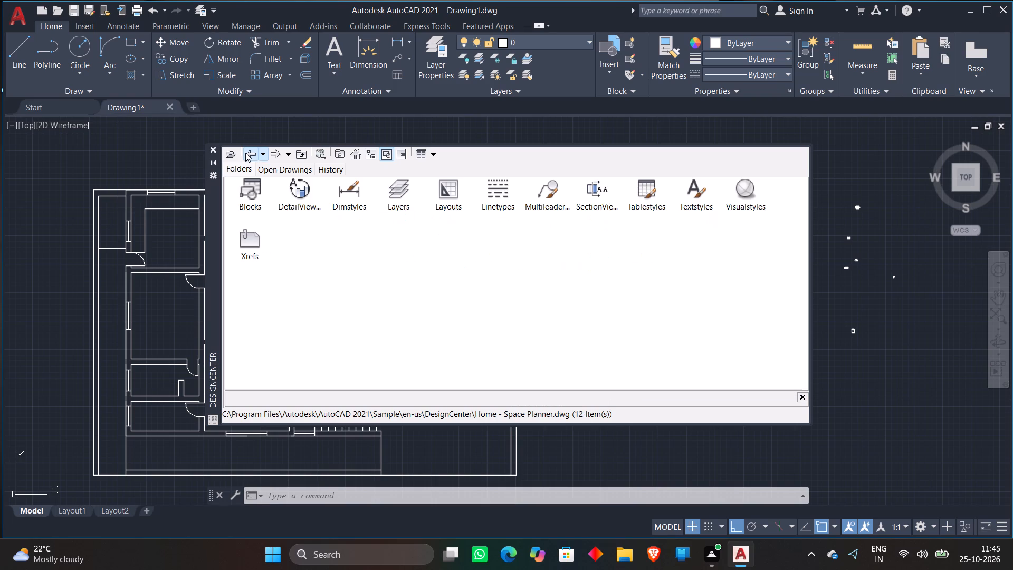
{"action": "left_click", "coordinate": [245, 153]}
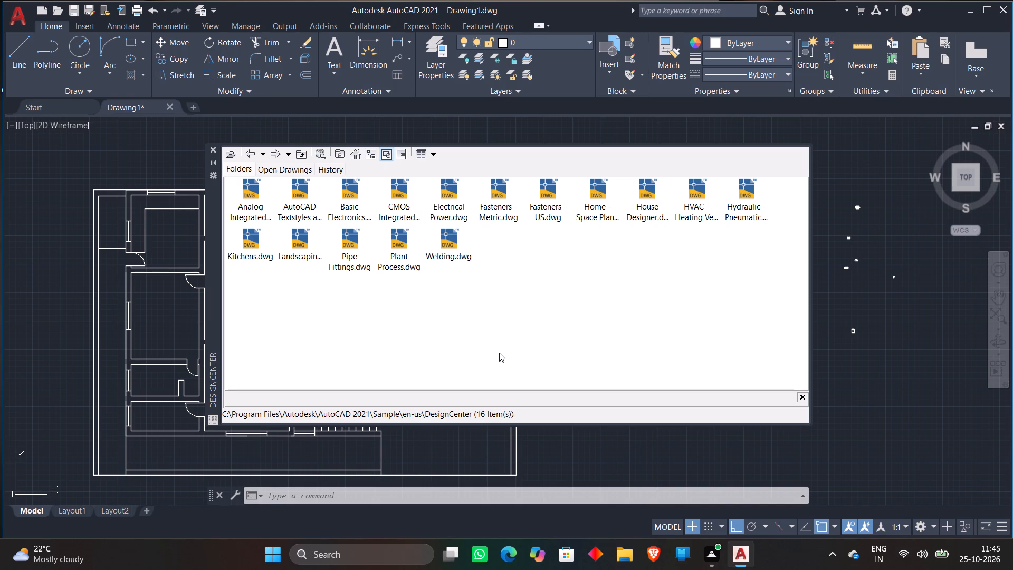
{"action": "double_click", "coordinate": [241, 241]}
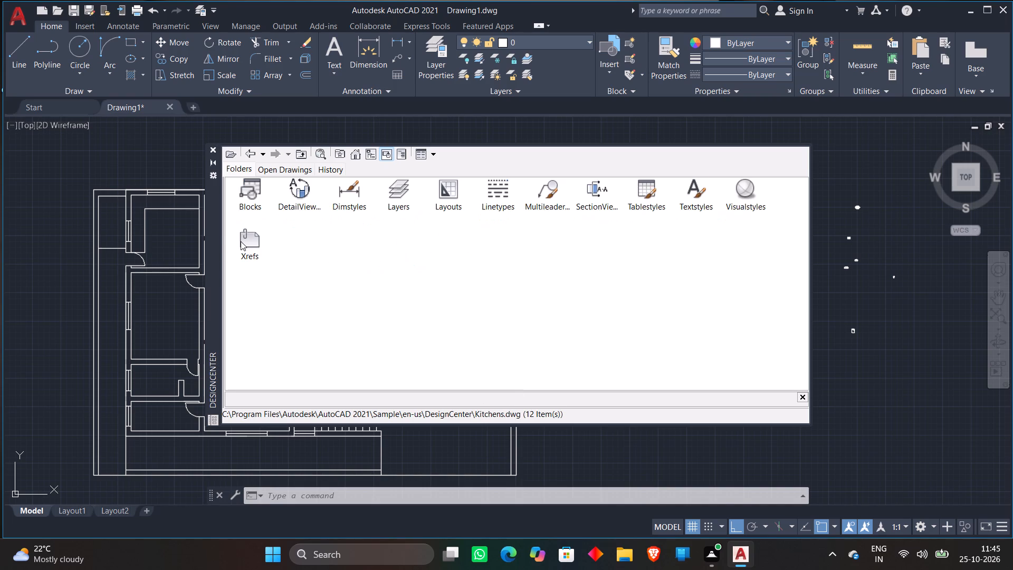
{"action": "double_click", "coordinate": [246, 192]}
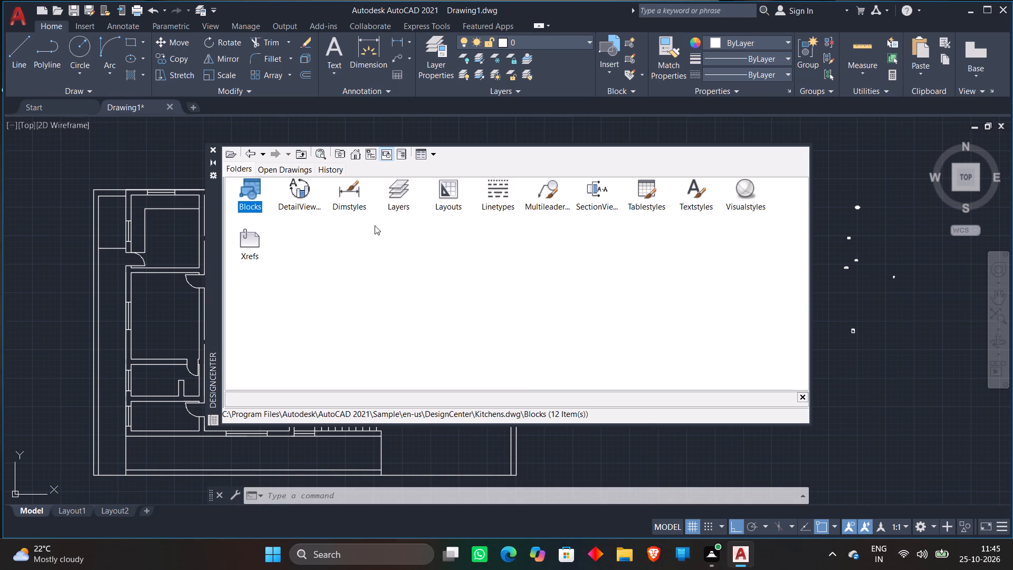
{"action": "double_click", "coordinate": [601, 242]}
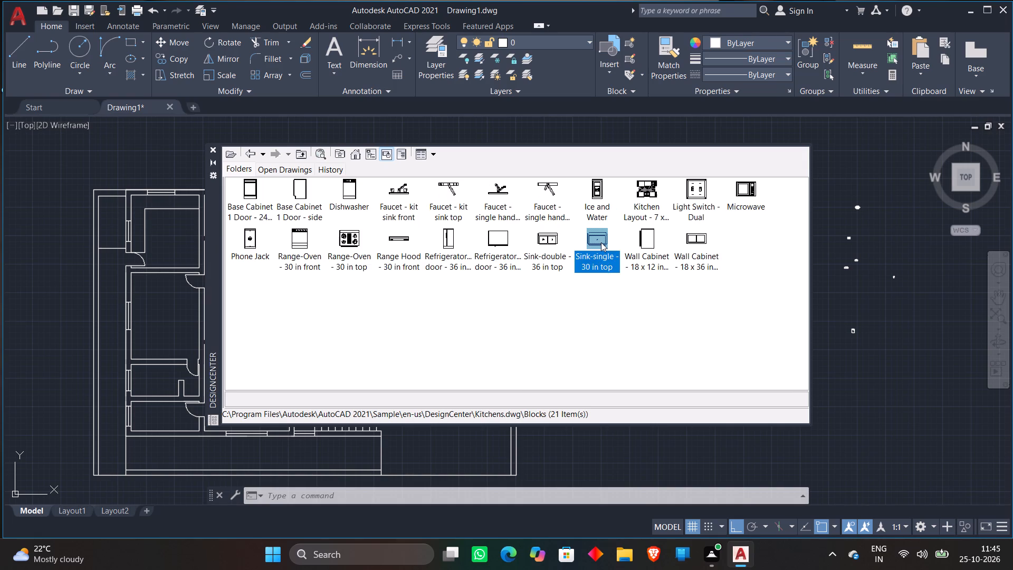
{"action": "left_click", "coordinate": [600, 355]}
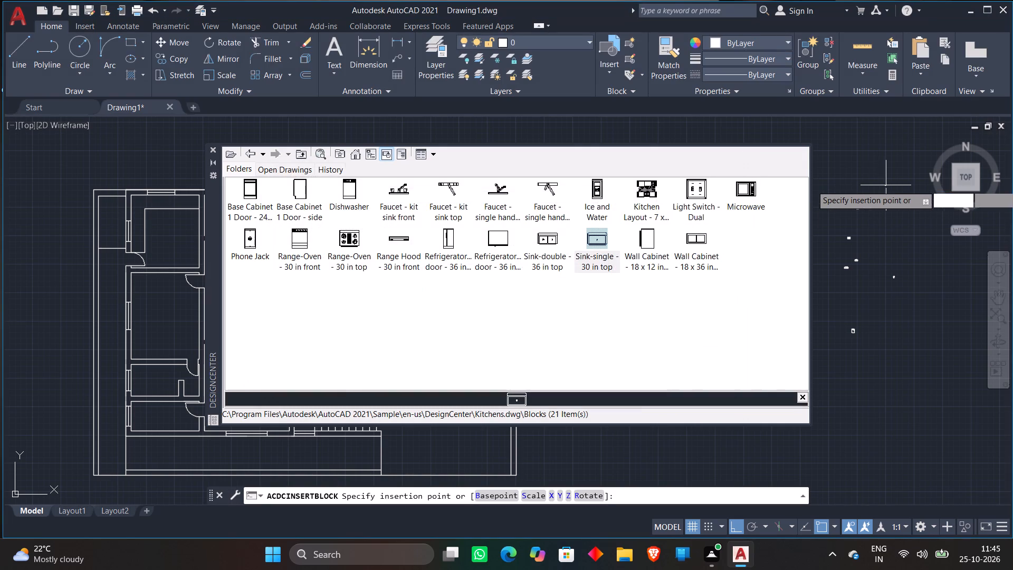
{"action": "left_click", "coordinate": [886, 185]}
Insert the Range-Oven - 30 in top block in the empty area east of the plan, south of the sink.
{"action": "double_click", "coordinate": [351, 240]}
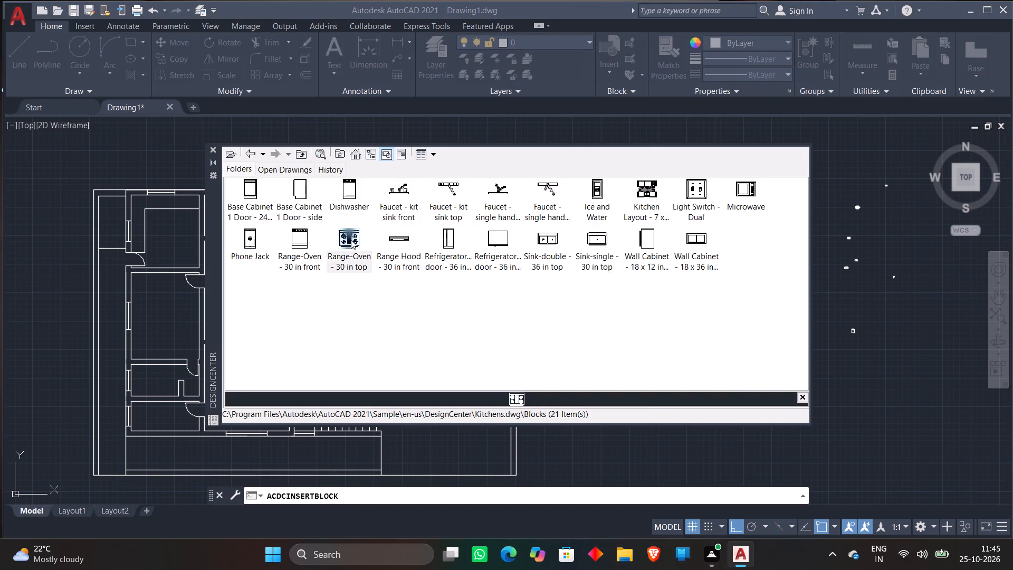
{"action": "left_click", "coordinate": [587, 359]}
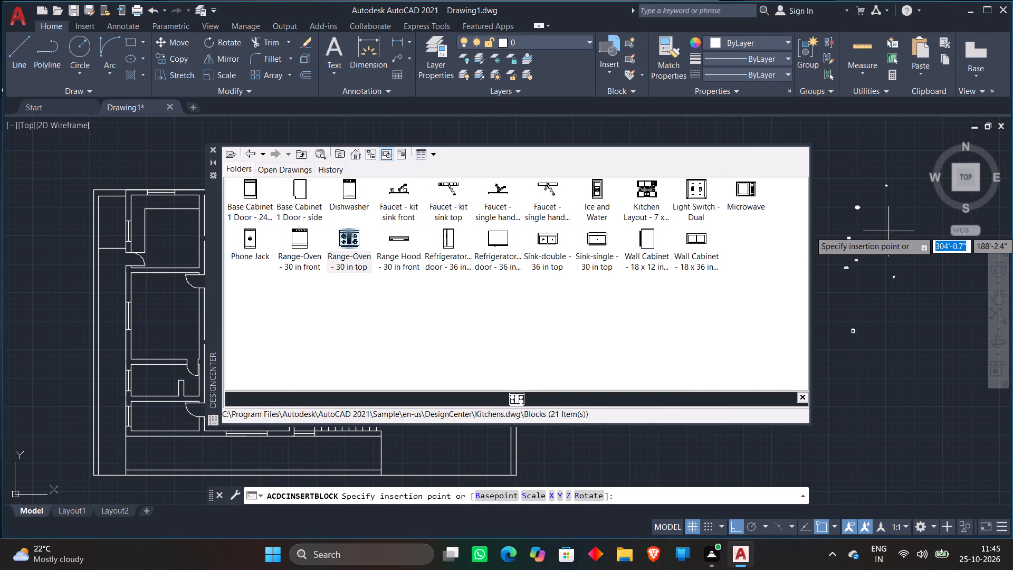
{"action": "left_click", "coordinate": [890, 231]}
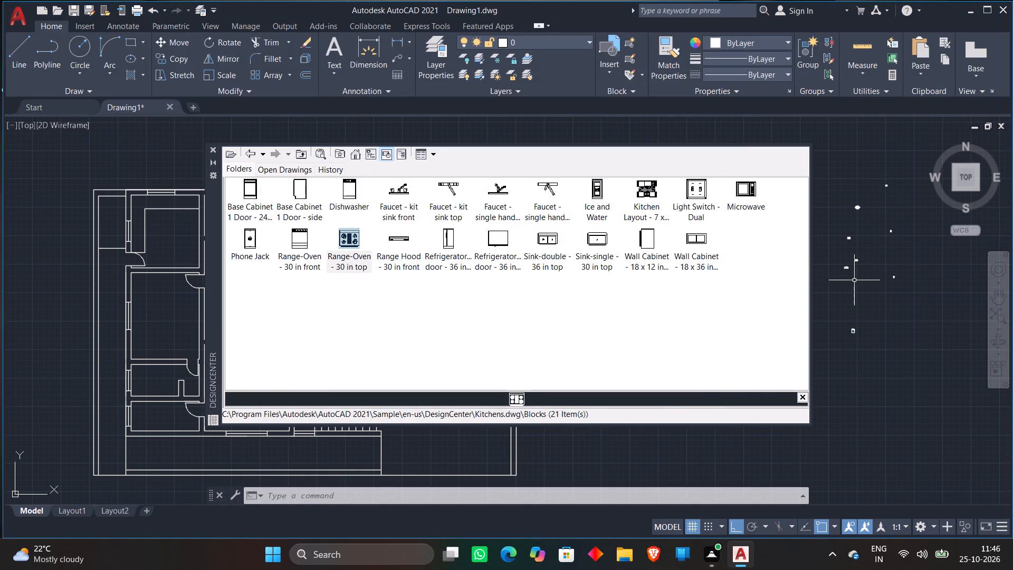
Close DesignCenter and move all the inserted furniture and fixture blocks west, closer to the plan's east side.
{"action": "scroll", "coordinate": [857, 279], "scroll_direction": "up", "scroll_amount": 1}
{"action": "scroll", "coordinate": [906, 325], "scroll_direction": "down", "scroll_amount": 2}
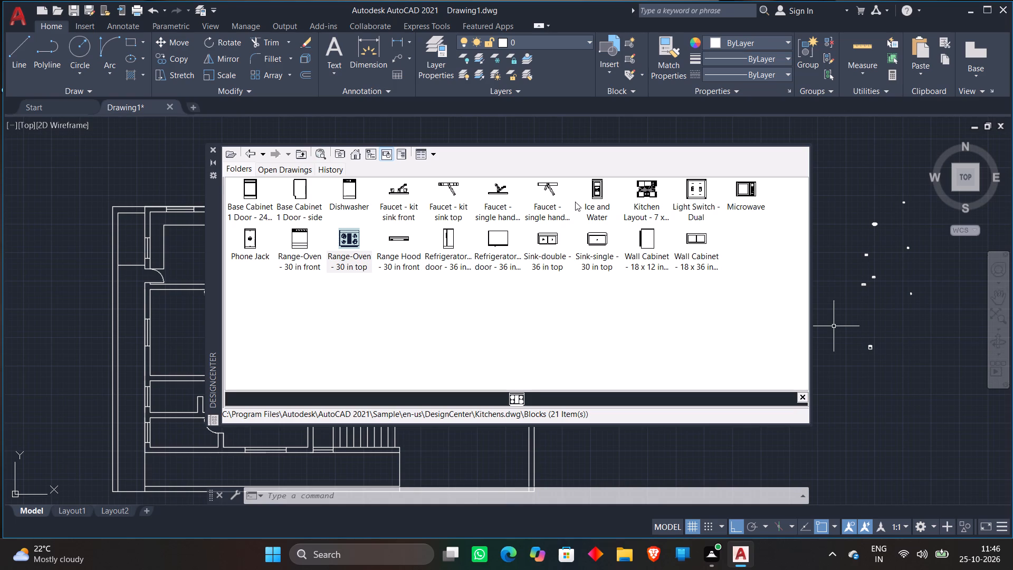
{"action": "left_click", "coordinate": [212, 148]}
{"action": "scroll", "coordinate": [738, 184], "scroll_direction": "down", "scroll_amount": 2}
{"action": "left_click", "coordinate": [833, 277]}
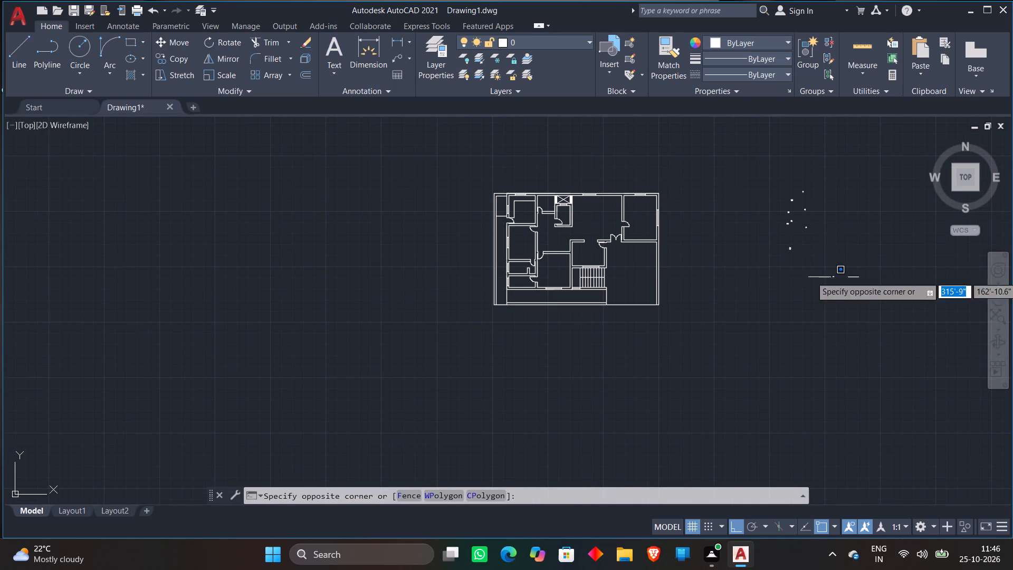
{"action": "left_click", "coordinate": [777, 167]}
{"action": "left_click", "coordinate": [171, 43]}
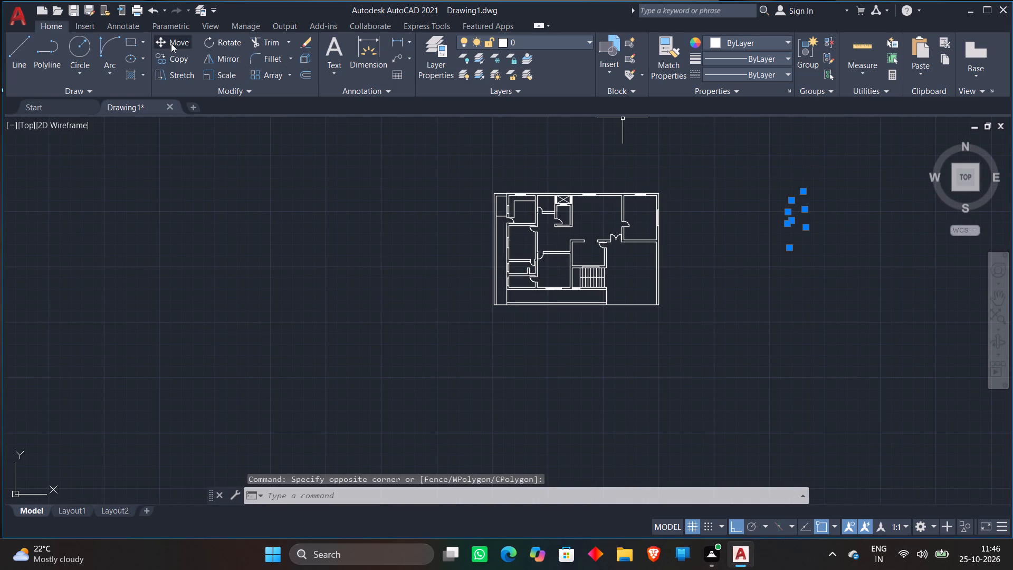
{"action": "left_click", "coordinate": [788, 215]}
{"action": "left_click", "coordinate": [712, 251]}
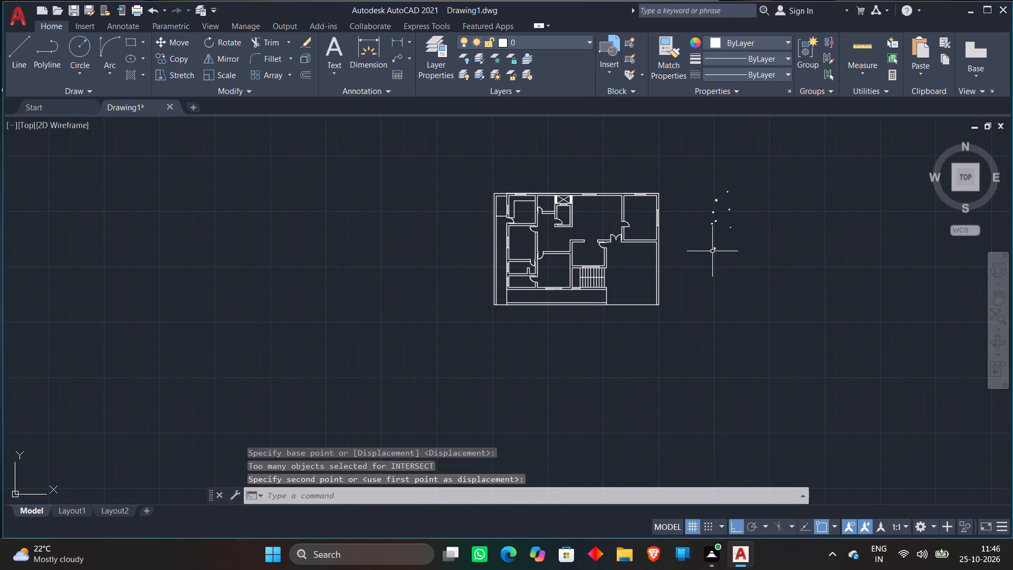
Move the dining set with Ortho off into the open space north of the room west of the staircase.
{"action": "scroll", "coordinate": [710, 203], "scroll_direction": "up", "scroll_amount": 7}
{"action": "left_click", "coordinate": [612, 222]}
{"action": "left_click", "coordinate": [757, 275]}
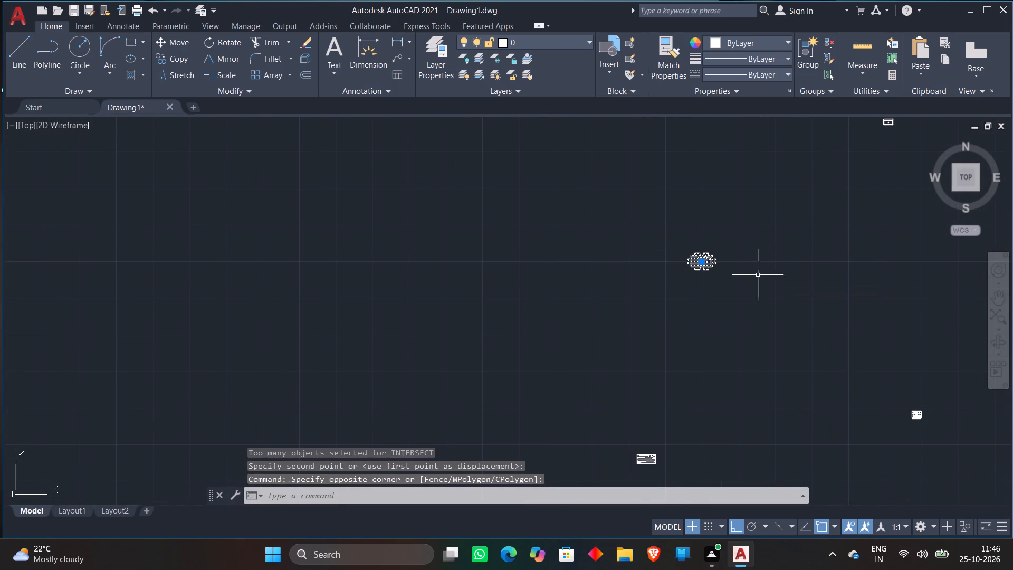
{"action": "left_click", "coordinate": [185, 42]}
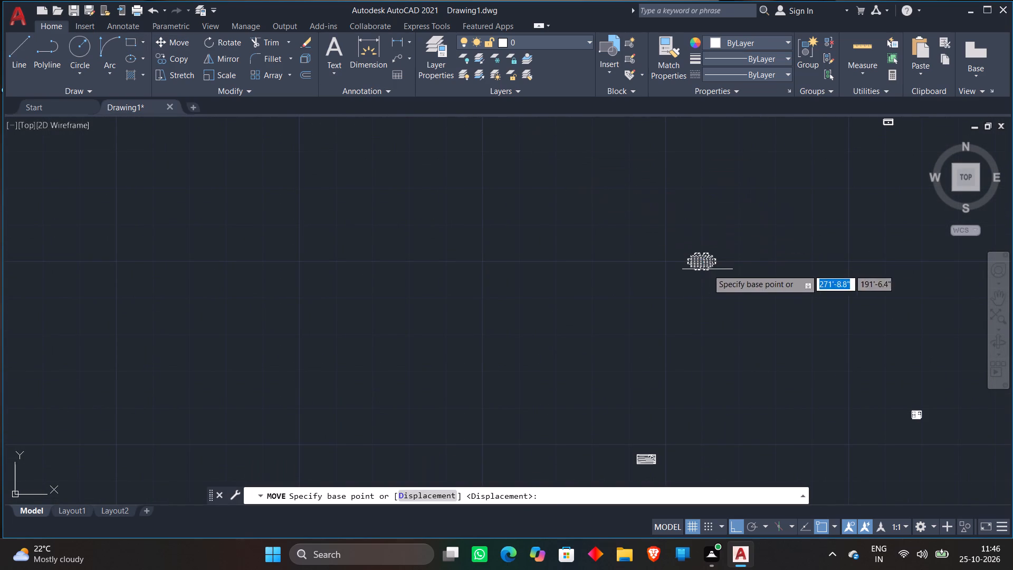
{"action": "left_click", "coordinate": [710, 269]}
{"action": "scroll", "coordinate": [686, 245], "scroll_direction": "down", "scroll_amount": 4}
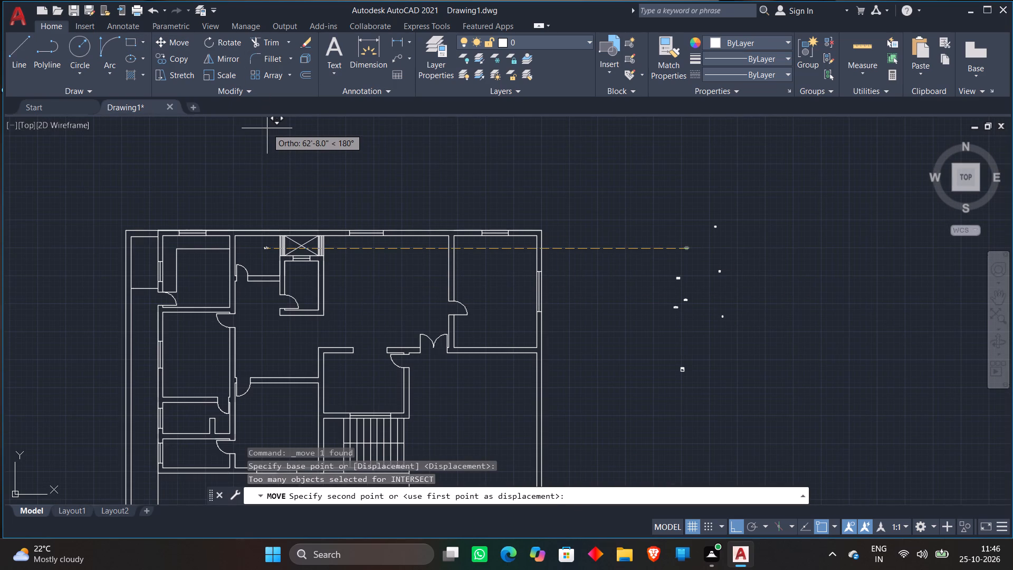
{"action": "key", "text": "F8"}
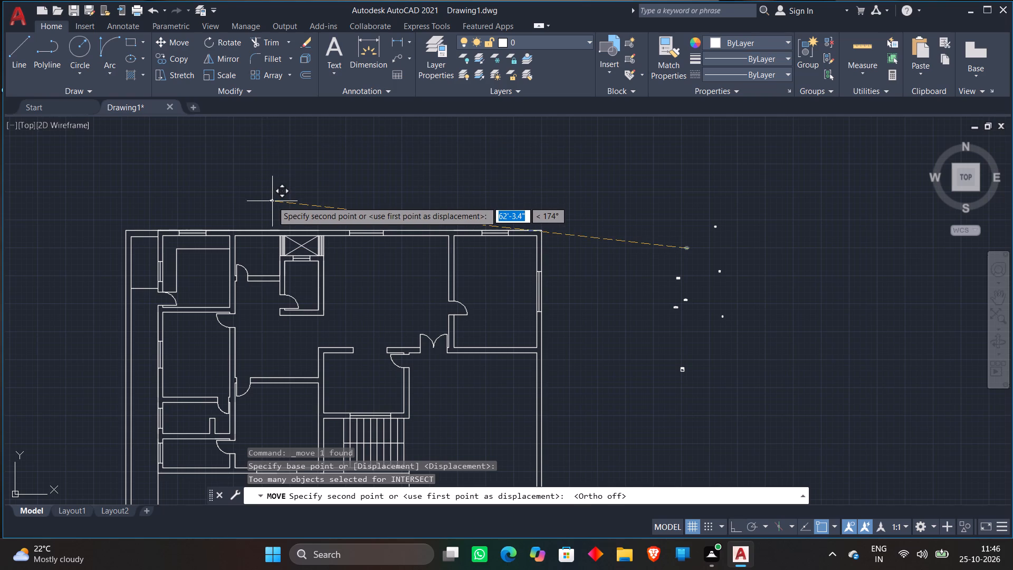
{"action": "scroll", "coordinate": [275, 356], "scroll_direction": "up", "scroll_amount": 2}
{"action": "middle_click_drag", "start_coordinate": [275, 356], "coordinate": [325, 339]}
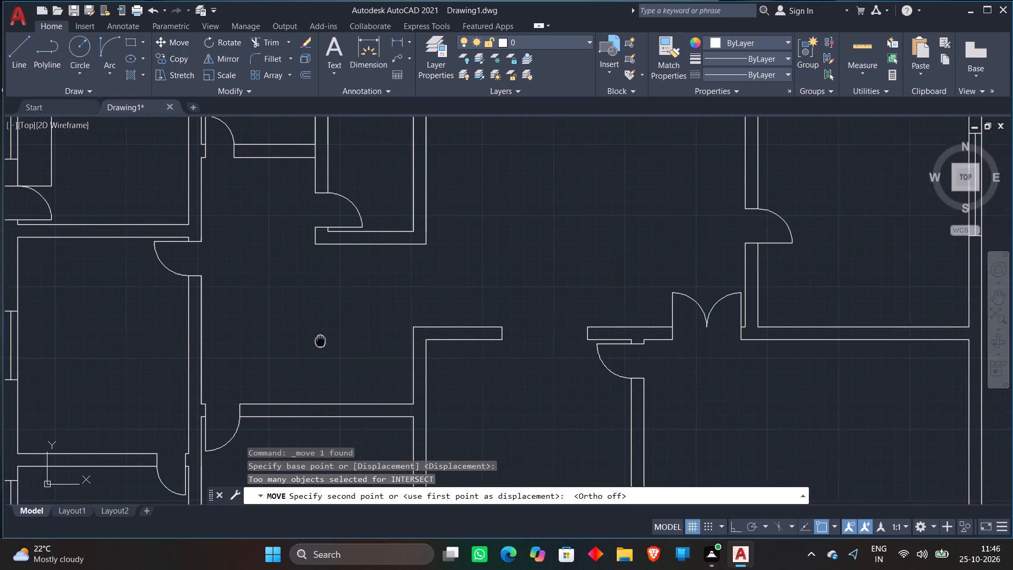
{"action": "middle_click_drag", "start_coordinate": [325, 339], "coordinate": [328, 339]}
{"action": "scroll", "coordinate": [326, 343], "scroll_direction": "up", "scroll_amount": 3}
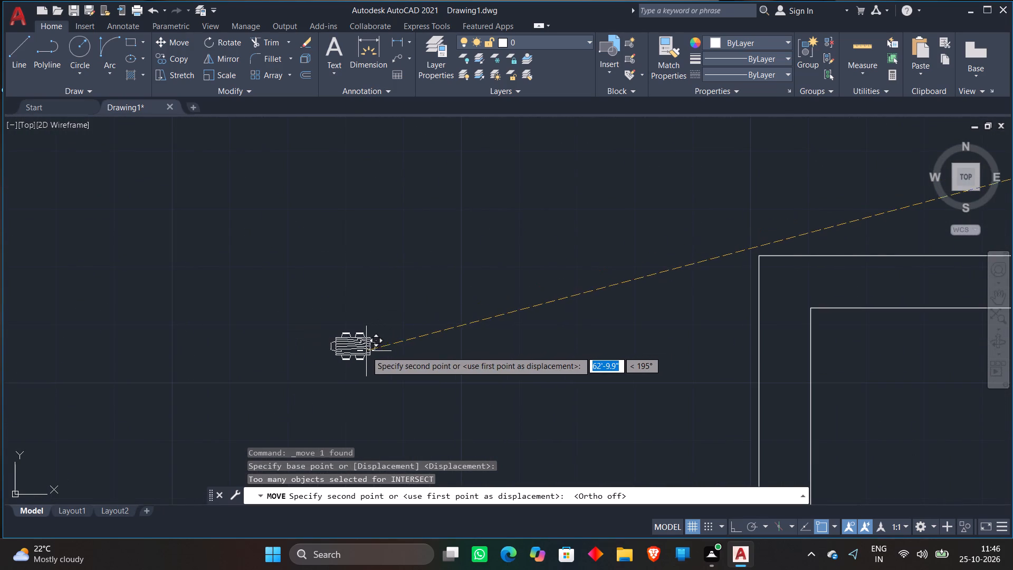
{"action": "left_click", "coordinate": [366, 351]}
Scale up the dining set by a factor of about 8.3 from a base point just northeast of it.
{"action": "scroll", "coordinate": [404, 311], "scroll_direction": "down", "scroll_amount": 3}
{"action": "left_click", "coordinate": [412, 330]}
{"action": "left_click", "coordinate": [353, 305]}
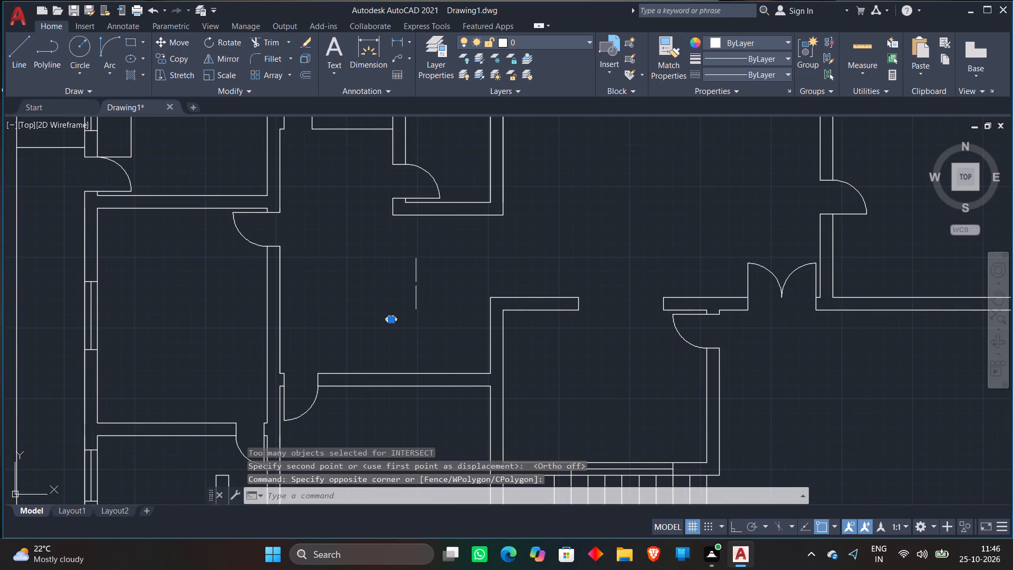
{"action": "right_click", "coordinate": [417, 284]}
{"action": "left_click", "coordinate": [435, 337]}
{"action": "left_click", "coordinate": [422, 307]}
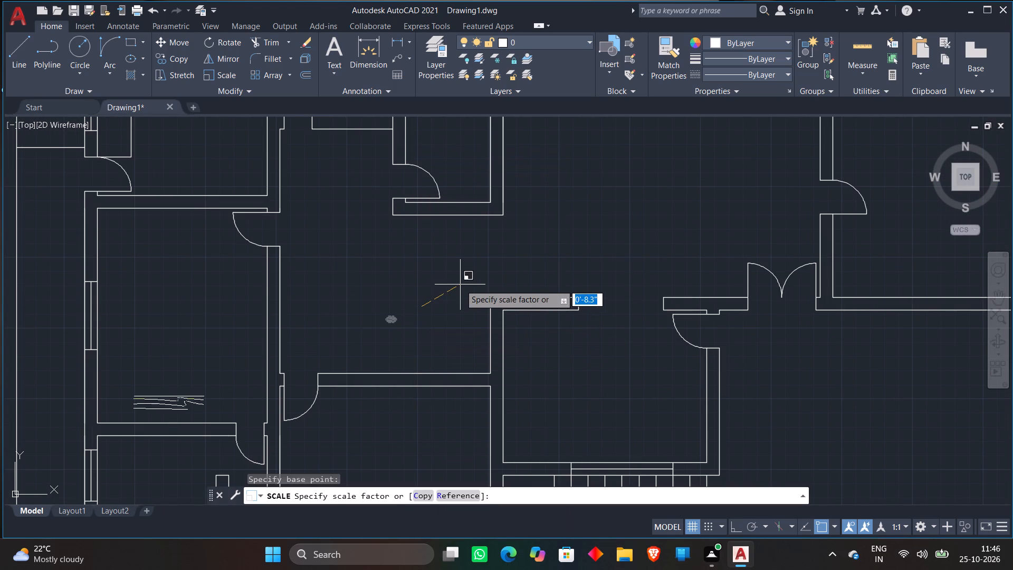
{"action": "left_click", "coordinate": [460, 284]}
Move the enlarged dining set back into the open space north of the room west of the staircase.
{"action": "left_click", "coordinate": [171, 393]}
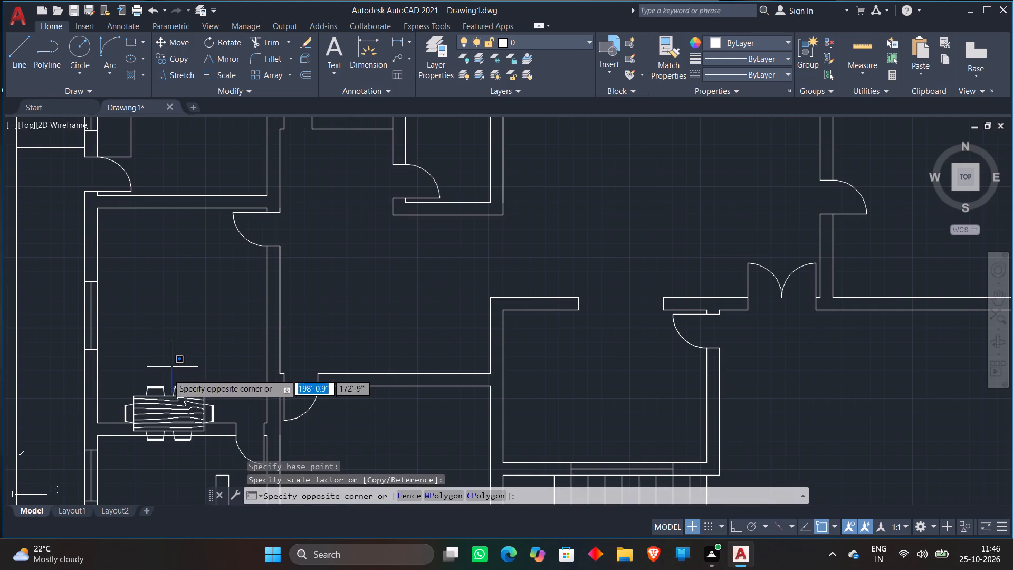
{"action": "left_click", "coordinate": [159, 411]}
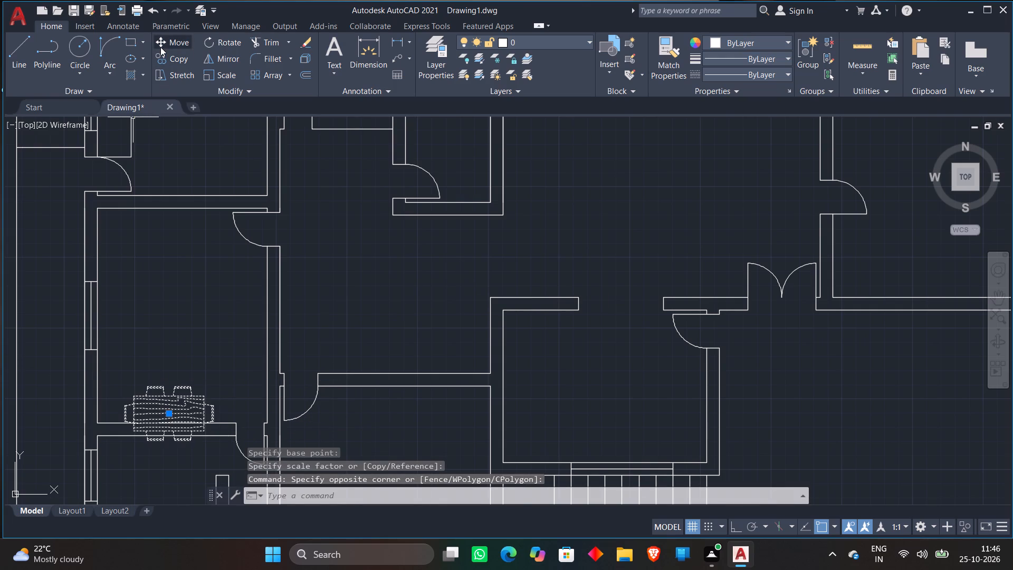
{"action": "left_click", "coordinate": [160, 47]}
{"action": "left_click", "coordinate": [166, 414]}
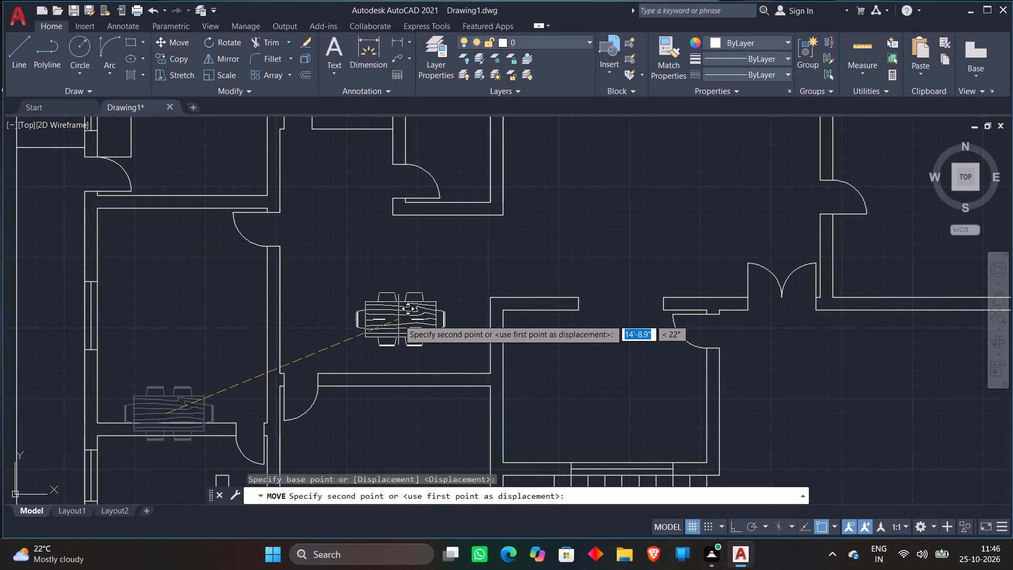
{"action": "scroll", "coordinate": [398, 319], "scroll_direction": "up", "scroll_amount": 1}
{"action": "left_click", "coordinate": [398, 315]}
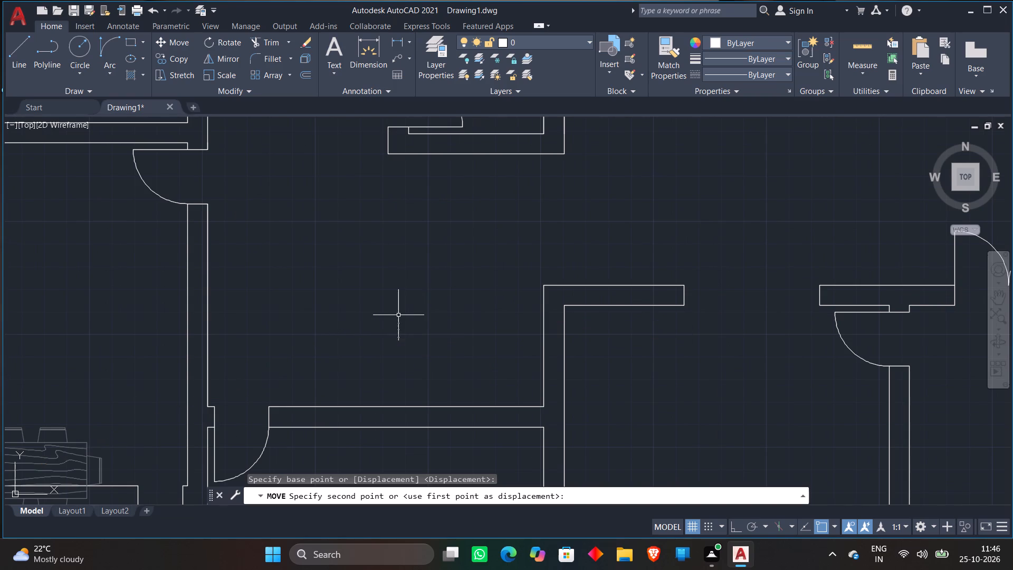
Move the three-seat sofa from the blocks outside the plan into the large north room, just south of its north window.
{"action": "scroll", "coordinate": [724, 306], "scroll_direction": "down", "scroll_amount": 4}
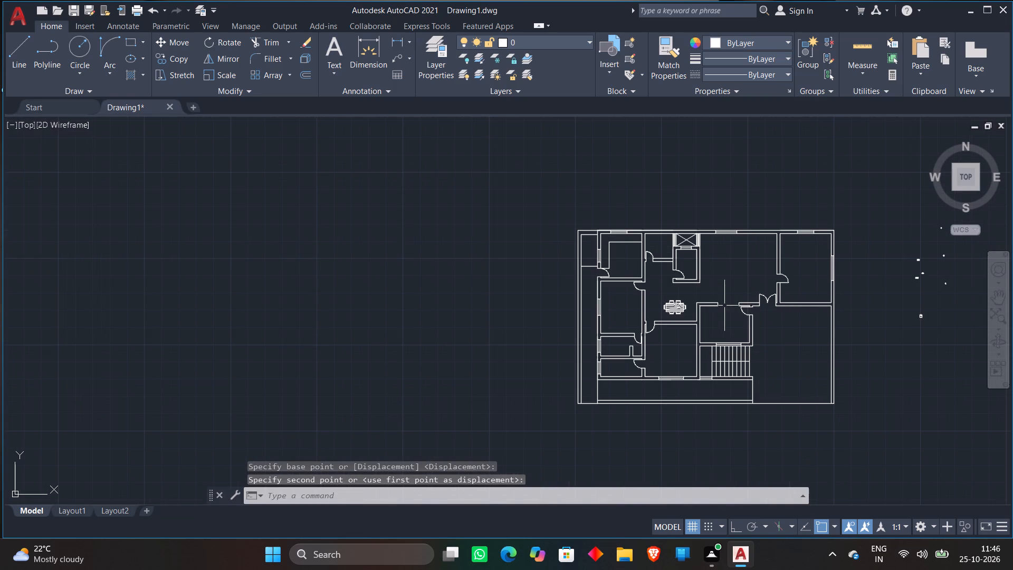
{"action": "scroll", "coordinate": [744, 316], "scroll_direction": "down", "scroll_amount": 1}
{"action": "middle_click_drag", "start_coordinate": [880, 325], "coordinate": [737, 310]}
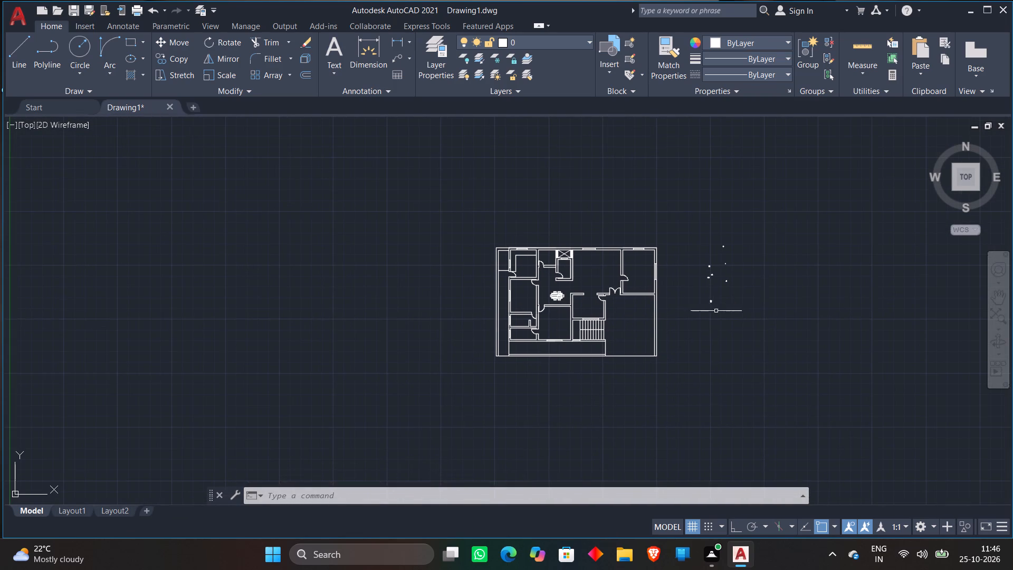
{"action": "scroll", "coordinate": [717, 301], "scroll_direction": "up", "scroll_amount": 1}
{"action": "scroll", "coordinate": [690, 259], "scroll_direction": "up", "scroll_amount": 3}
{"action": "scroll", "coordinate": [756, 214], "scroll_direction": "up", "scroll_amount": 2}
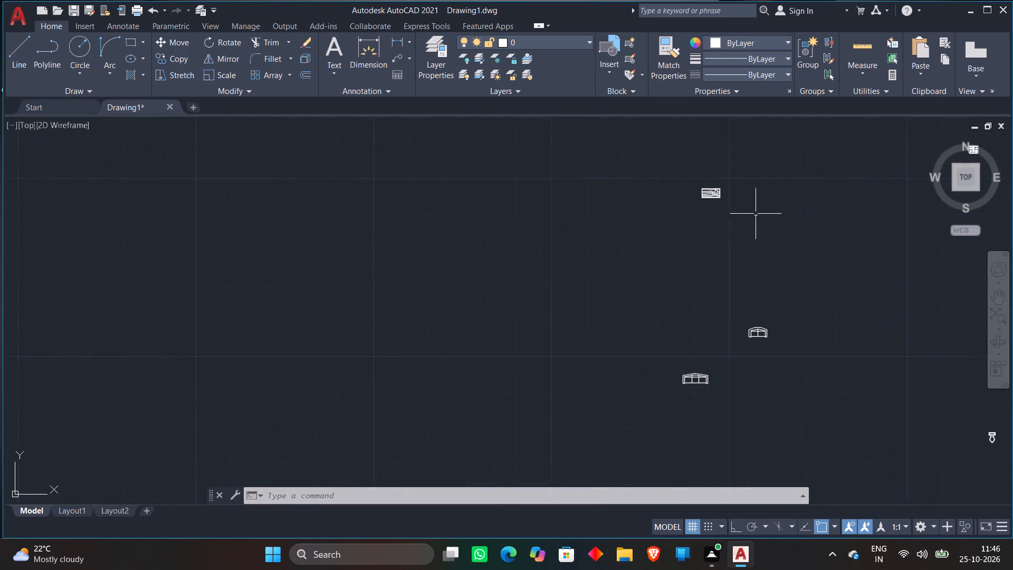
{"action": "scroll", "coordinate": [716, 307], "scroll_direction": "down", "scroll_amount": 1}
{"action": "left_click", "coordinate": [662, 328]}
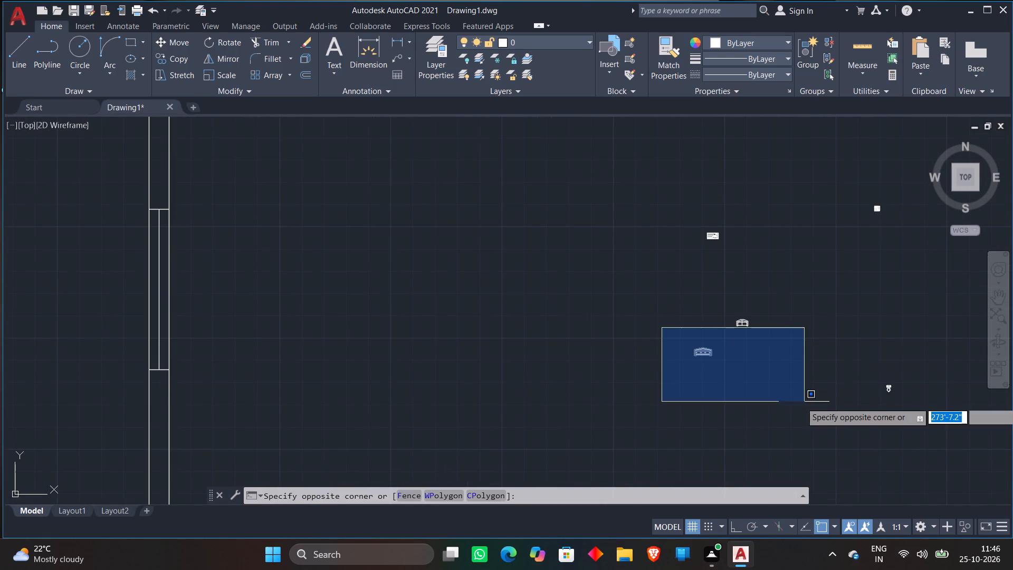
{"action": "scroll", "coordinate": [755, 388], "scroll_direction": "up", "scroll_amount": 4}
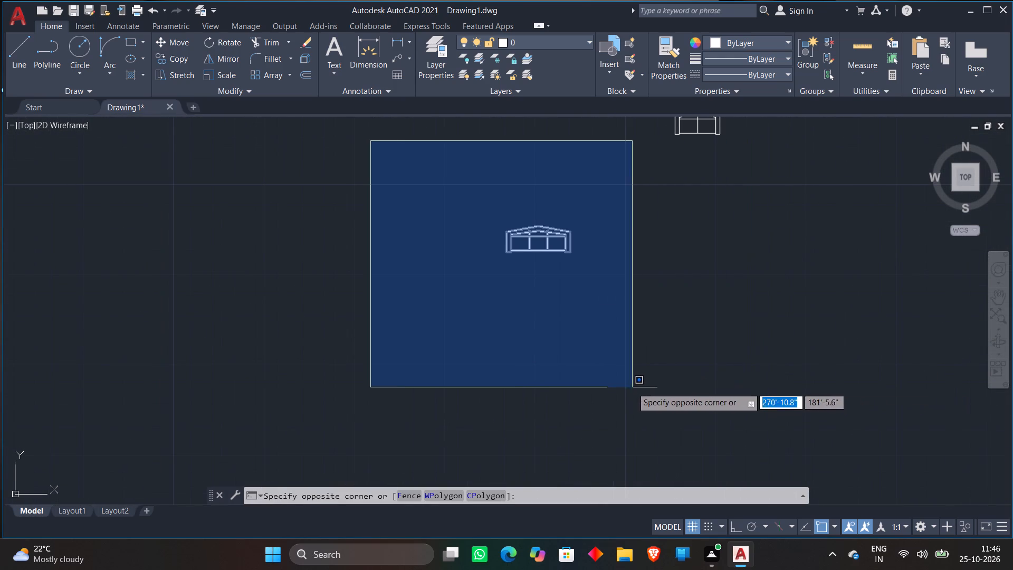
{"action": "left_click", "coordinate": [632, 387]}
{"action": "left_click", "coordinate": [167, 40]}
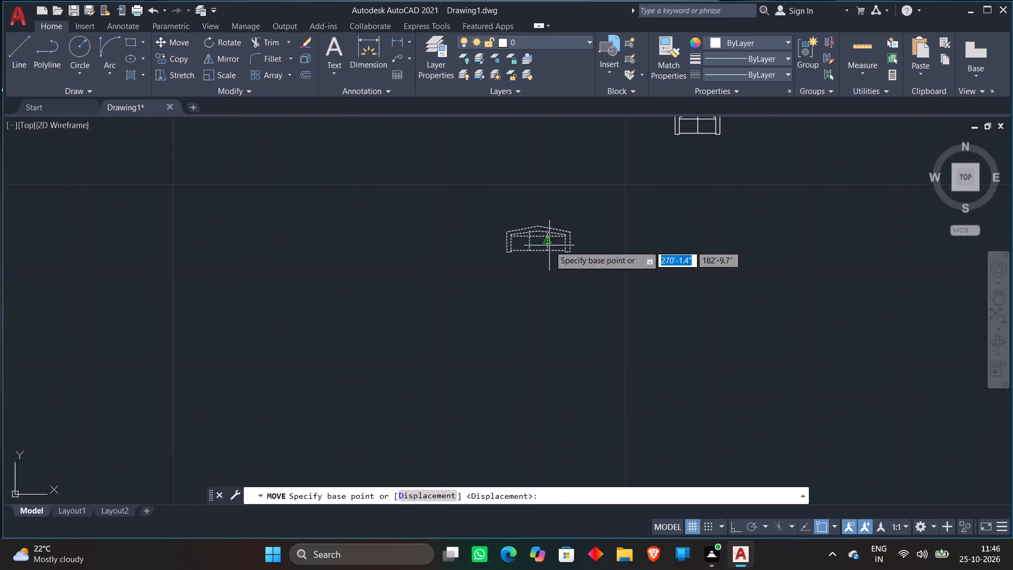
{"action": "left_click", "coordinate": [550, 246]}
{"action": "scroll", "coordinate": [558, 265], "scroll_direction": "down", "scroll_amount": 7}
{"action": "scroll", "coordinate": [262, 227], "scroll_direction": "up", "scroll_amount": 3}
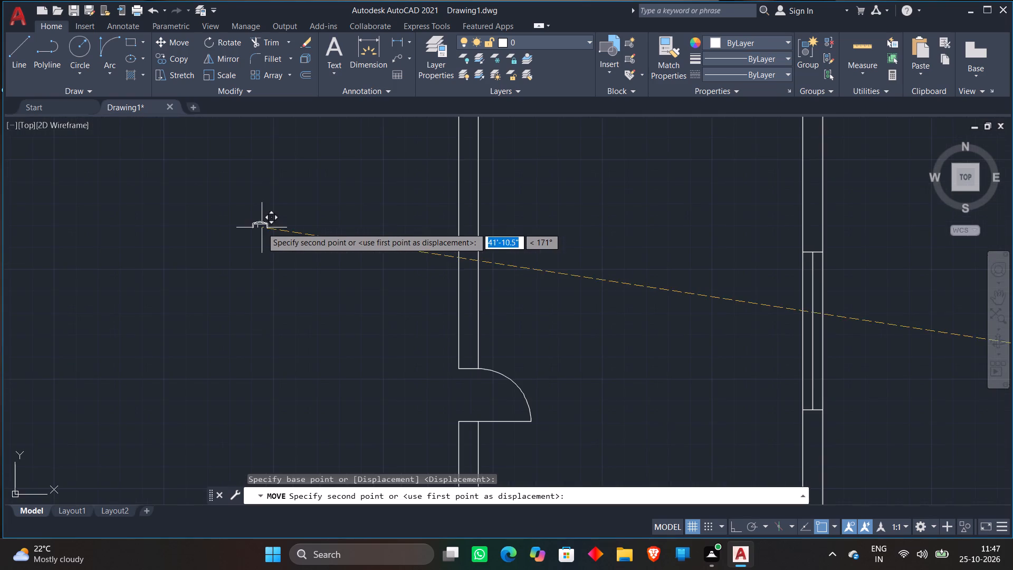
{"action": "middle_click_drag", "start_coordinate": [262, 227], "coordinate": [503, 350]}
{"action": "scroll", "coordinate": [408, 305], "scroll_direction": "up", "scroll_amount": 1}
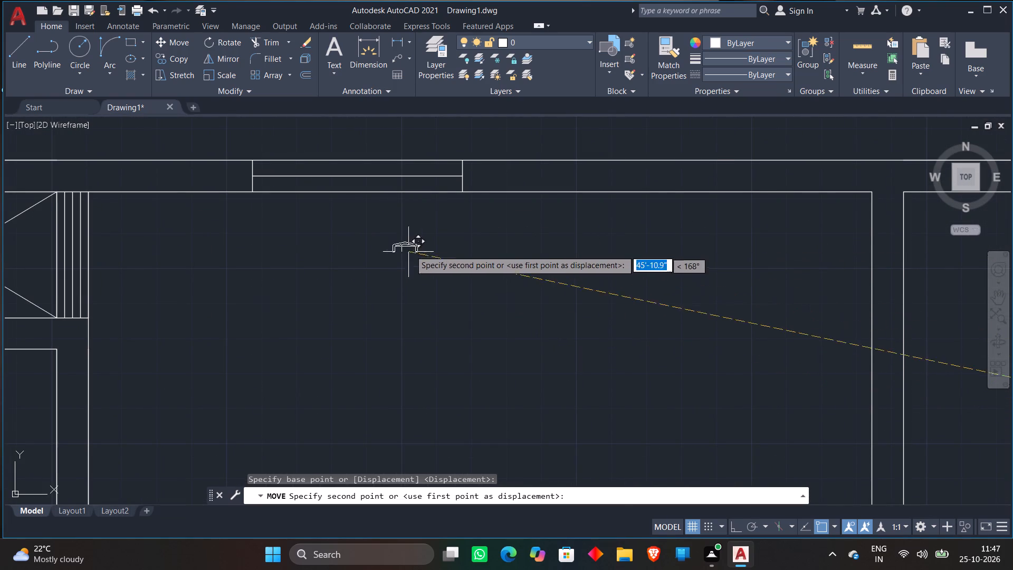
{"action": "left_click", "coordinate": [365, 233]}
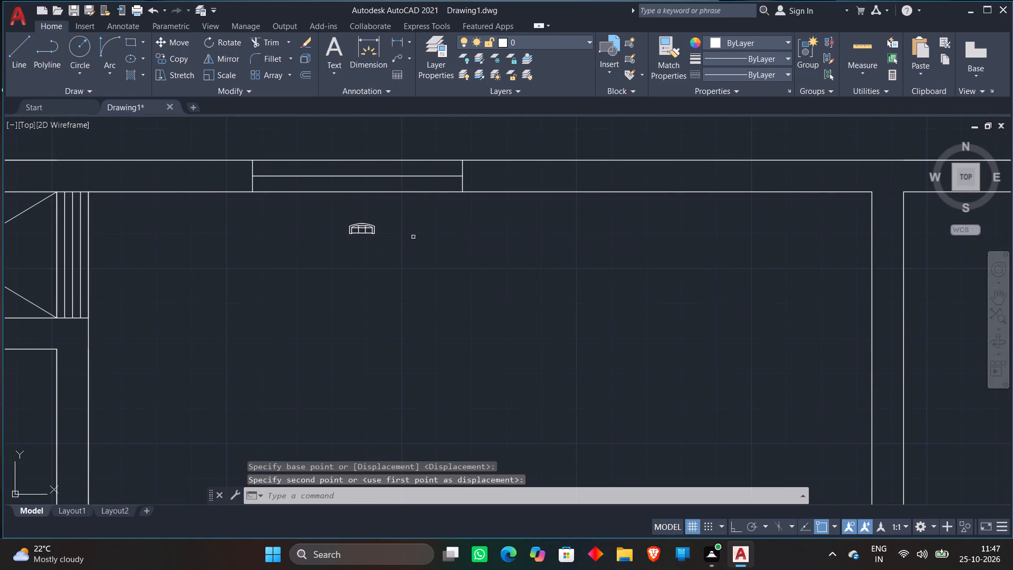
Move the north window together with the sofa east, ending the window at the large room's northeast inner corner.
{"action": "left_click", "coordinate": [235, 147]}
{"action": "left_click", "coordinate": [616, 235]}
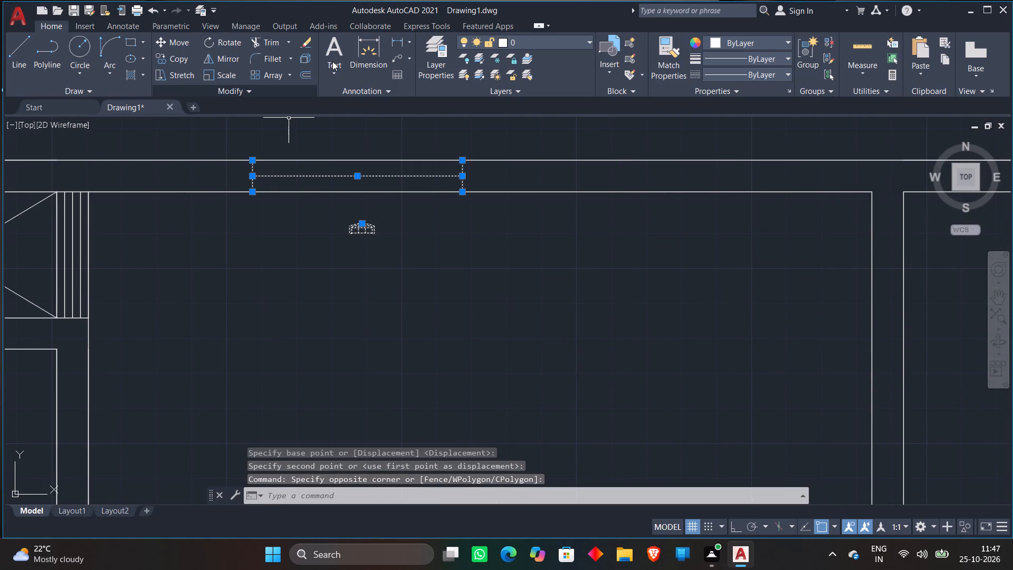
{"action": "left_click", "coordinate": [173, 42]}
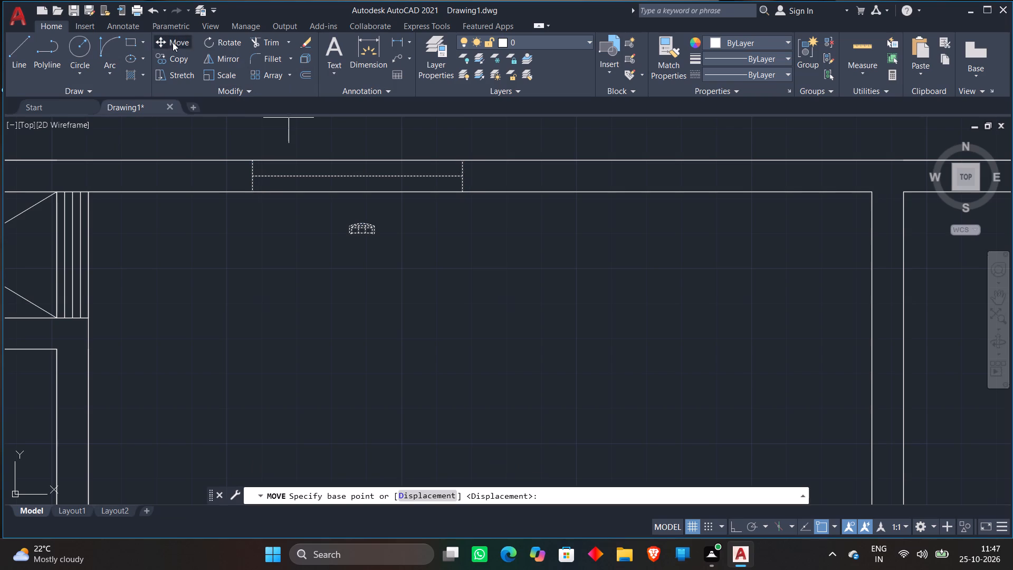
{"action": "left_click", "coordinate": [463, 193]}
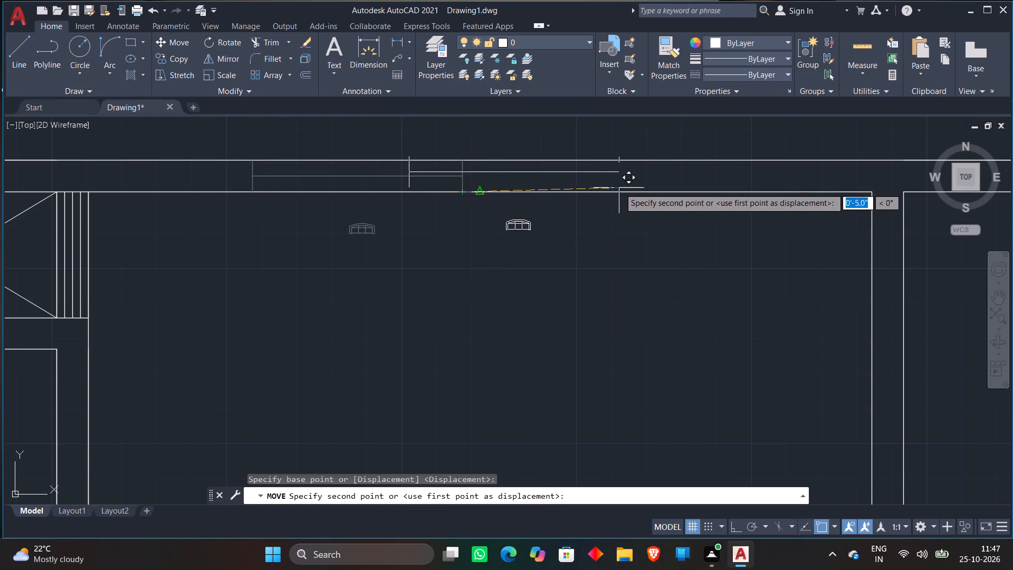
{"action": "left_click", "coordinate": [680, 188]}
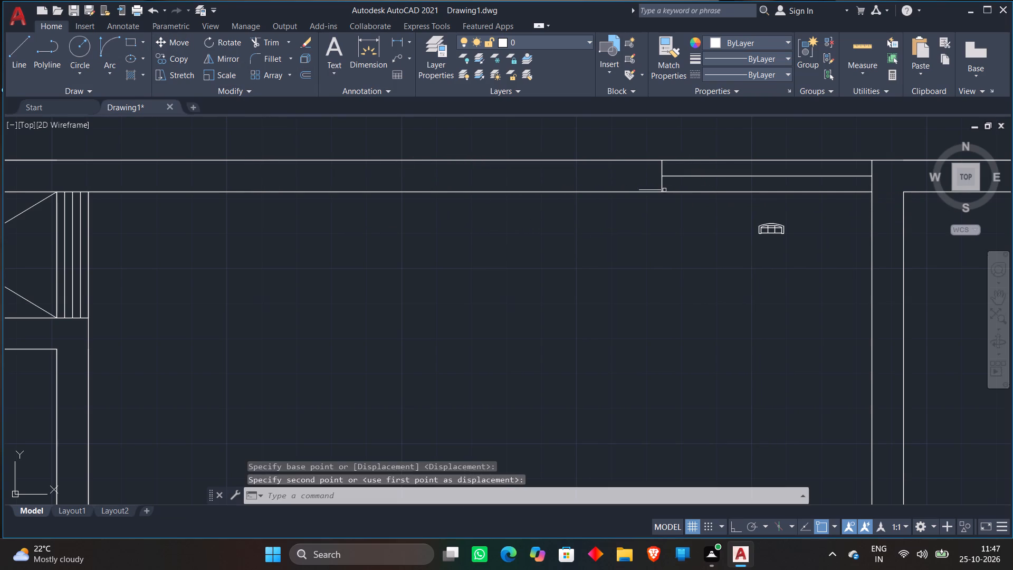
Move the window lines and sofa west, placing the window's inner west corner at the midpoint of the room's north wall.
{"action": "left_click", "coordinate": [794, 262]}
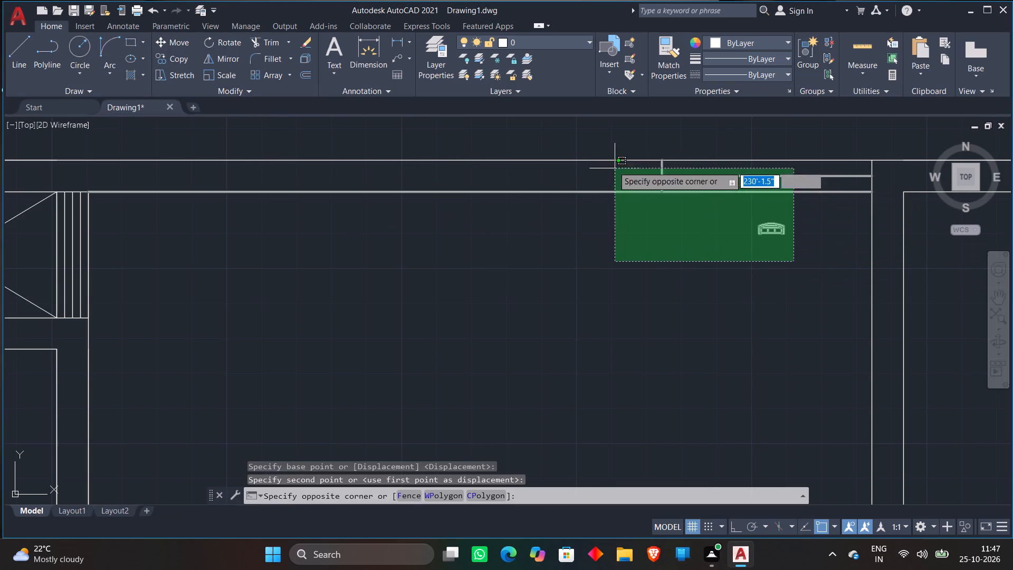
{"action": "left_click", "coordinate": [600, 139]}
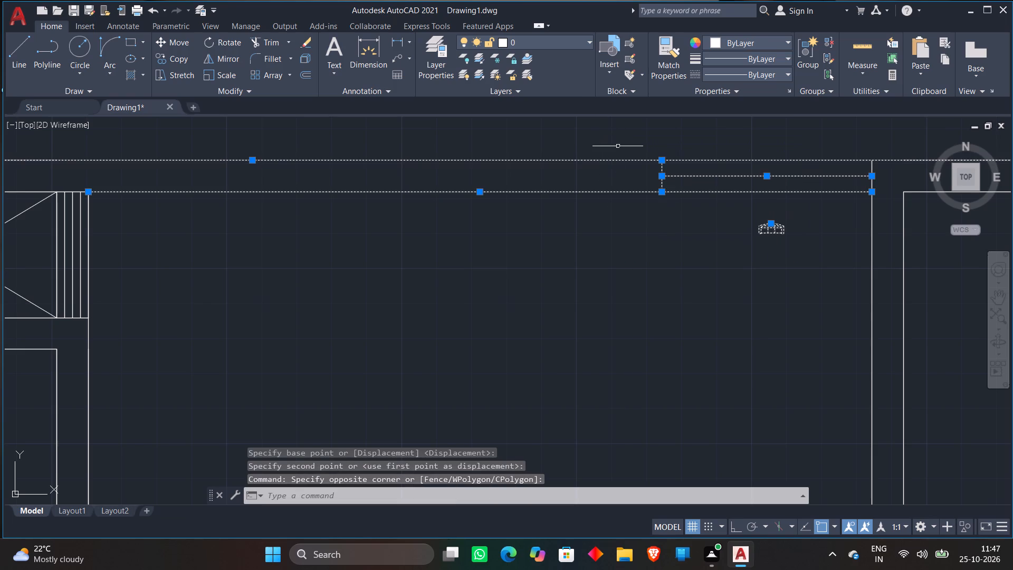
{"action": "key", "text": "Escape"}
{"action": "left_click", "coordinate": [636, 147]}
{"action": "left_click", "coordinate": [813, 271]}
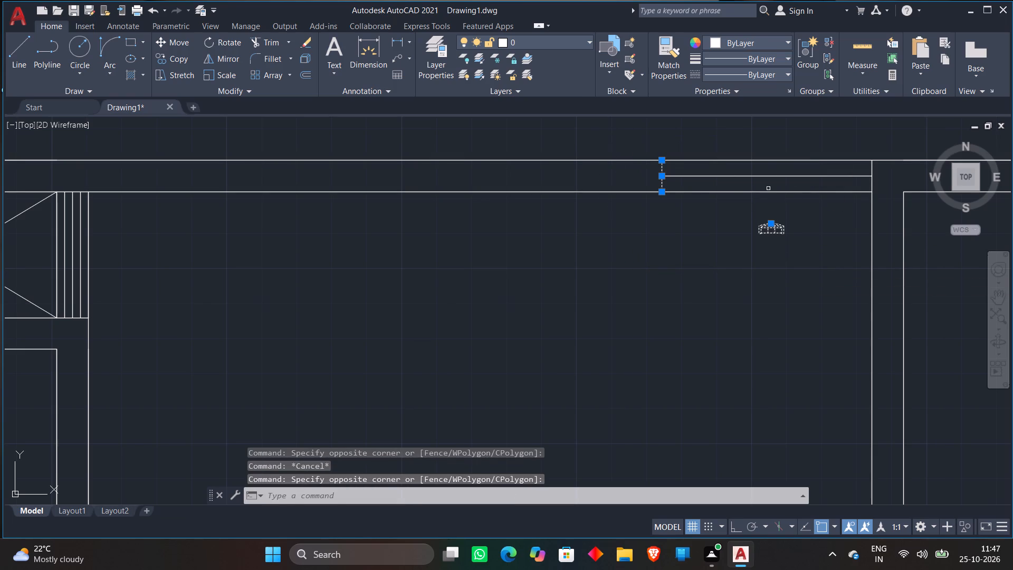
{"action": "left_click", "coordinate": [745, 180]}
{"action": "left_click", "coordinate": [734, 177]}
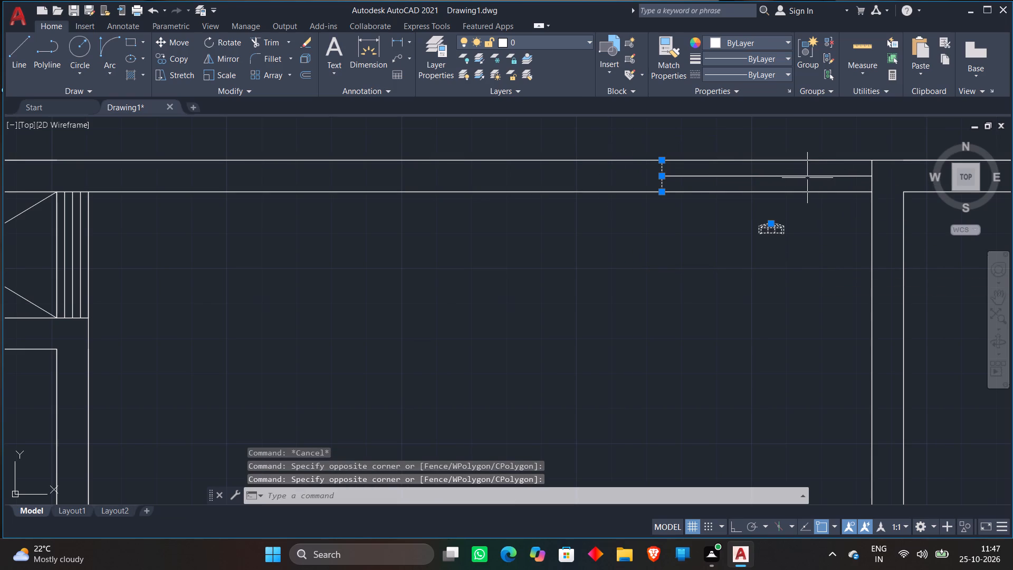
{"action": "left_click", "coordinate": [806, 175]}
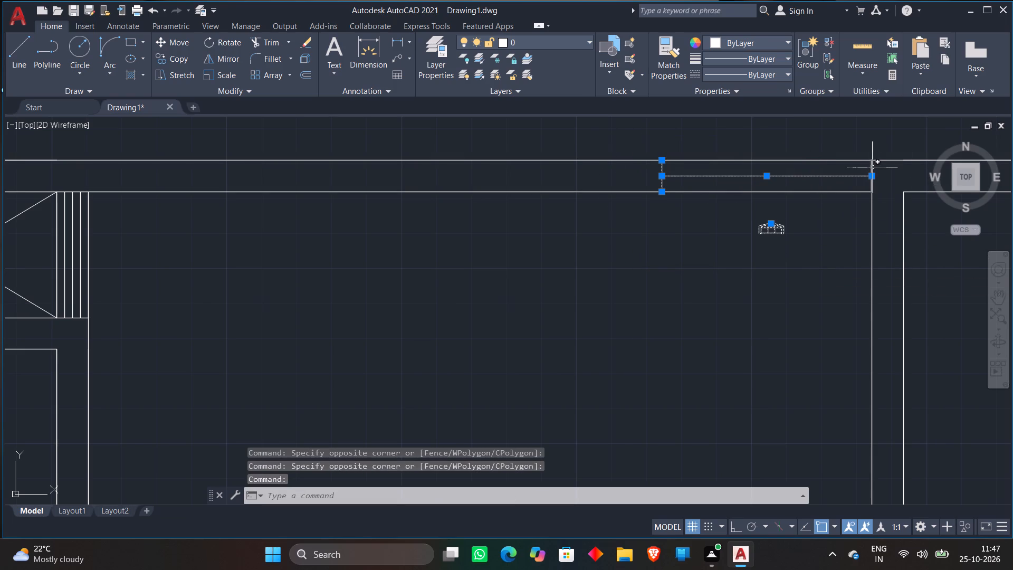
{"action": "left_click", "coordinate": [872, 167]}
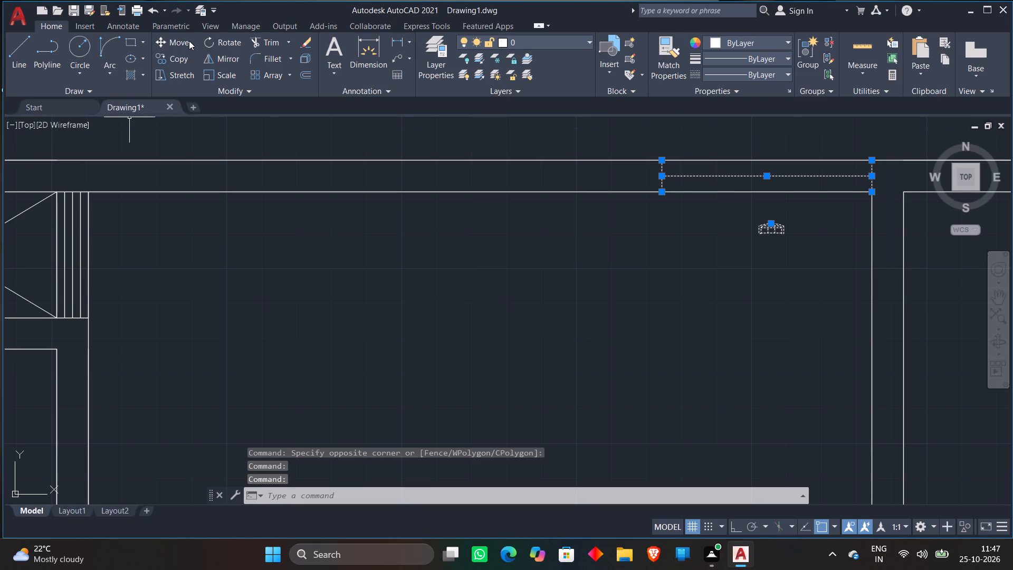
{"action": "left_click", "coordinate": [189, 41]}
{"action": "left_click", "coordinate": [661, 189]}
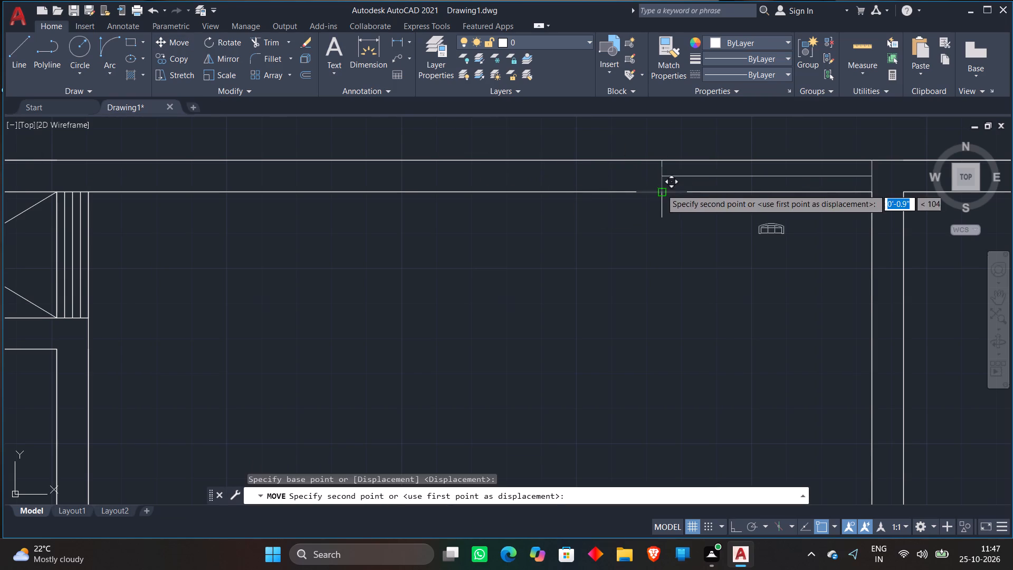
{"action": "left_click", "coordinate": [479, 189]}
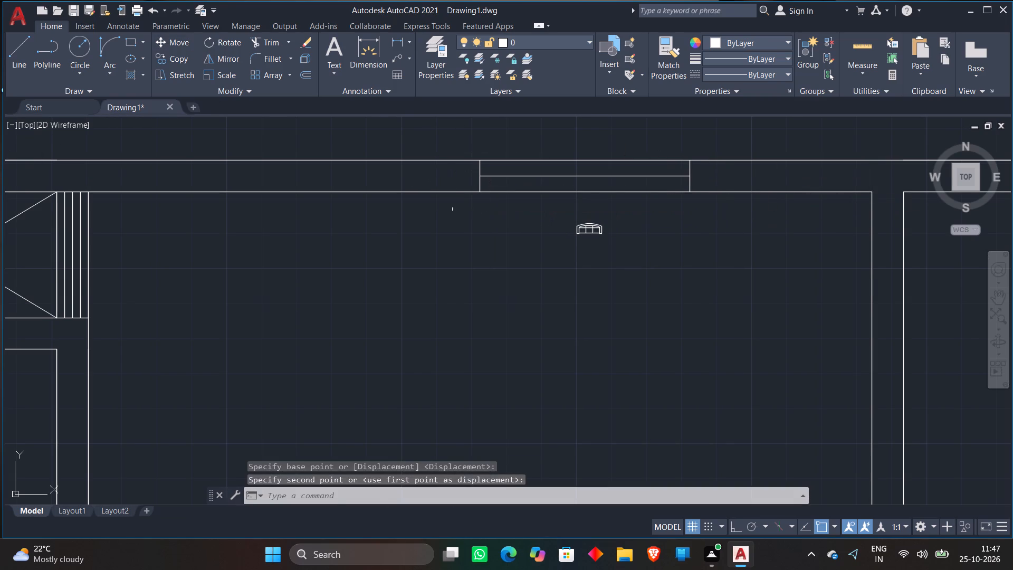
Scale up the three-seat sofa by a factor of about 6.1 from a base point just northeast of it.
{"action": "left_click", "coordinate": [632, 260]}
{"action": "left_click", "coordinate": [548, 215]}
{"action": "right_click", "coordinate": [431, 286]}
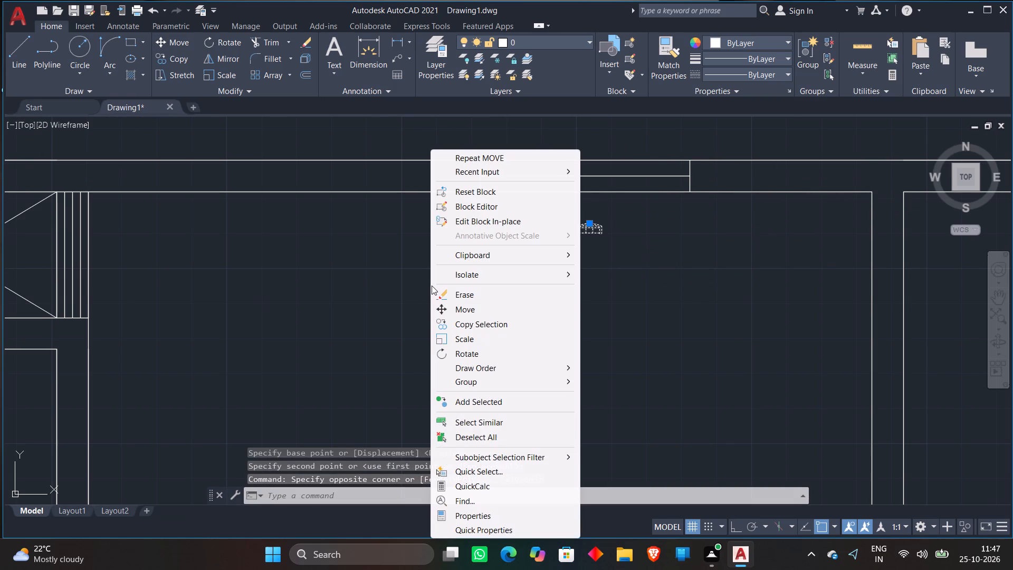
{"action": "left_click", "coordinate": [453, 340]}
{"action": "left_click", "coordinate": [610, 218]}
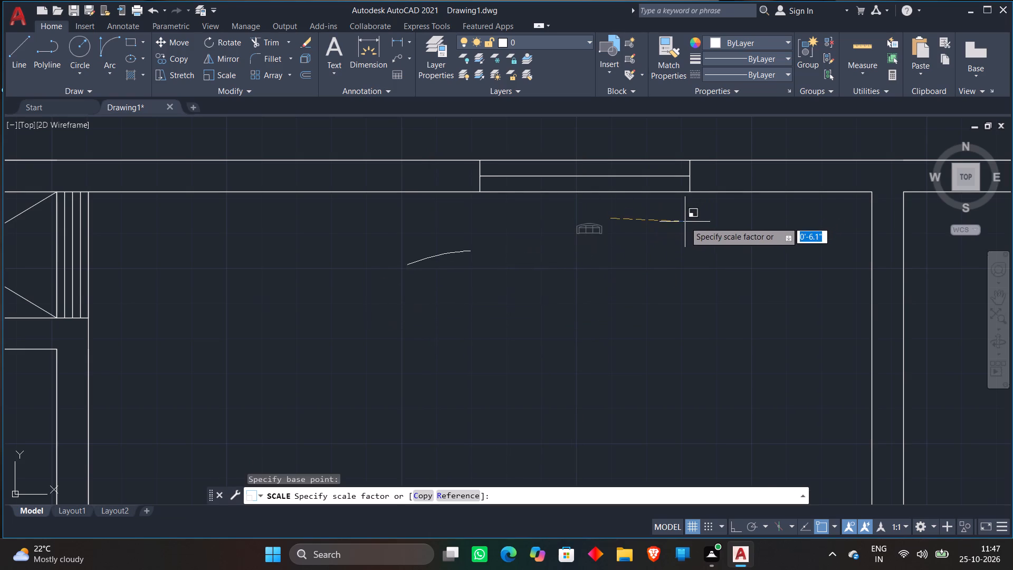
{"action": "left_click", "coordinate": [685, 222]}
Move the enlarged sofa northeast to sit centred below the north window.
{"action": "left_click", "coordinate": [638, 358]}
{"action": "left_click", "coordinate": [350, 244]}
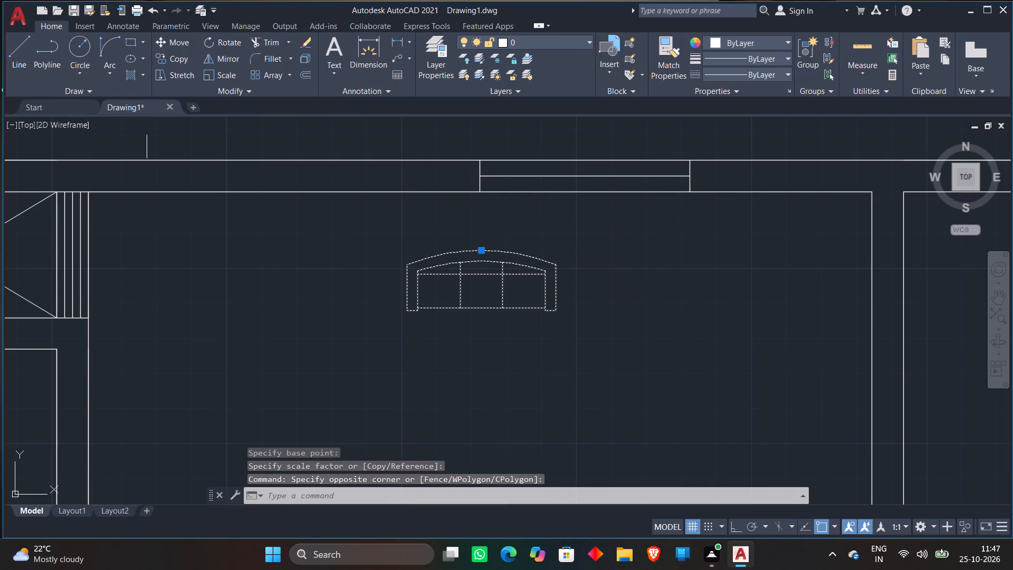
{"action": "left_click", "coordinate": [164, 36]}
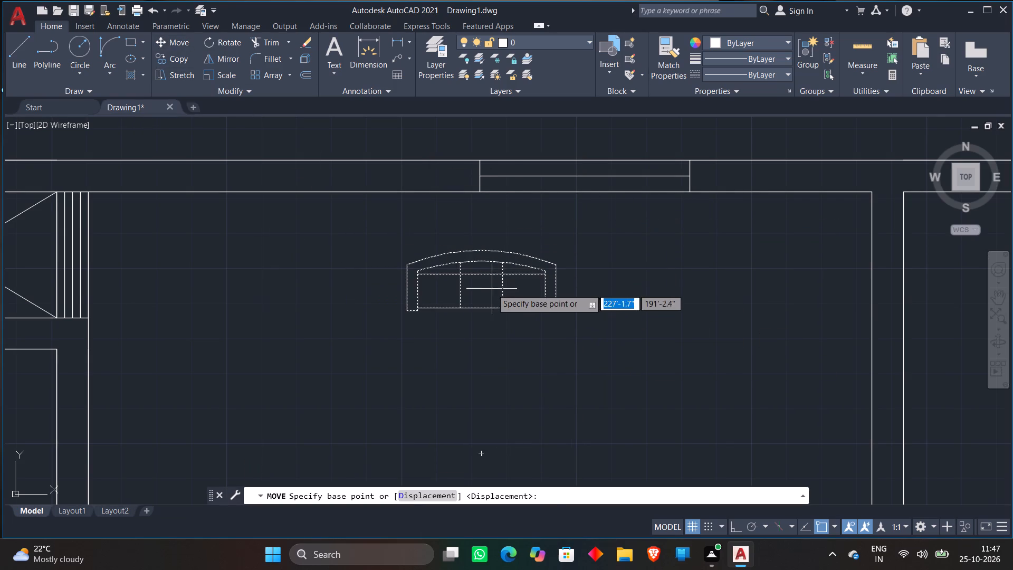
{"action": "left_click", "coordinate": [490, 293]}
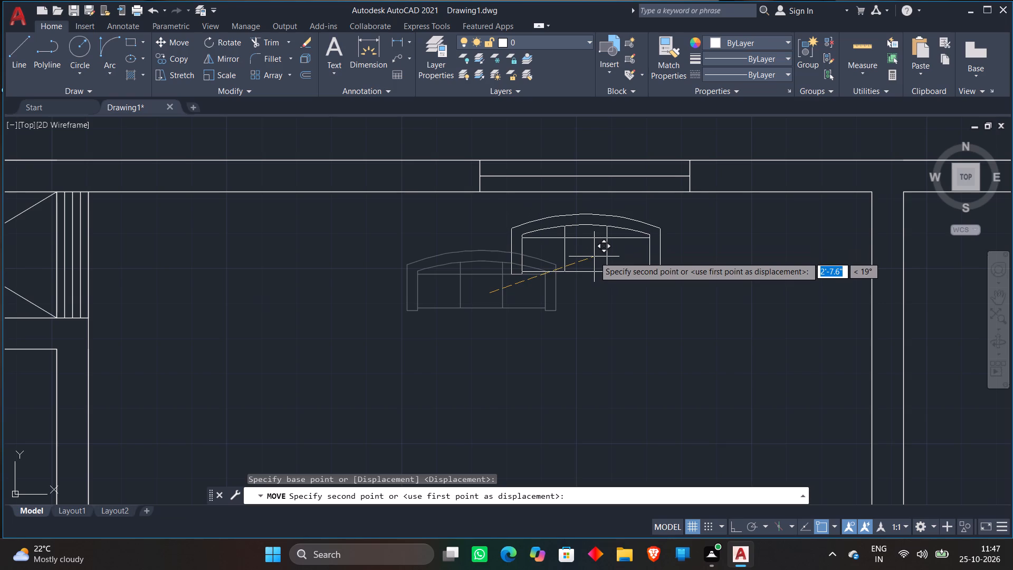
{"action": "left_click", "coordinate": [594, 256]}
Move the two-seat sofa from the blocks outside the plan into the large north room, southeast of the three-seat sofa.
{"action": "scroll", "coordinate": [667, 260], "scroll_direction": "down", "scroll_amount": 4}
{"action": "scroll", "coordinate": [880, 302], "scroll_direction": "down", "scroll_amount": 1}
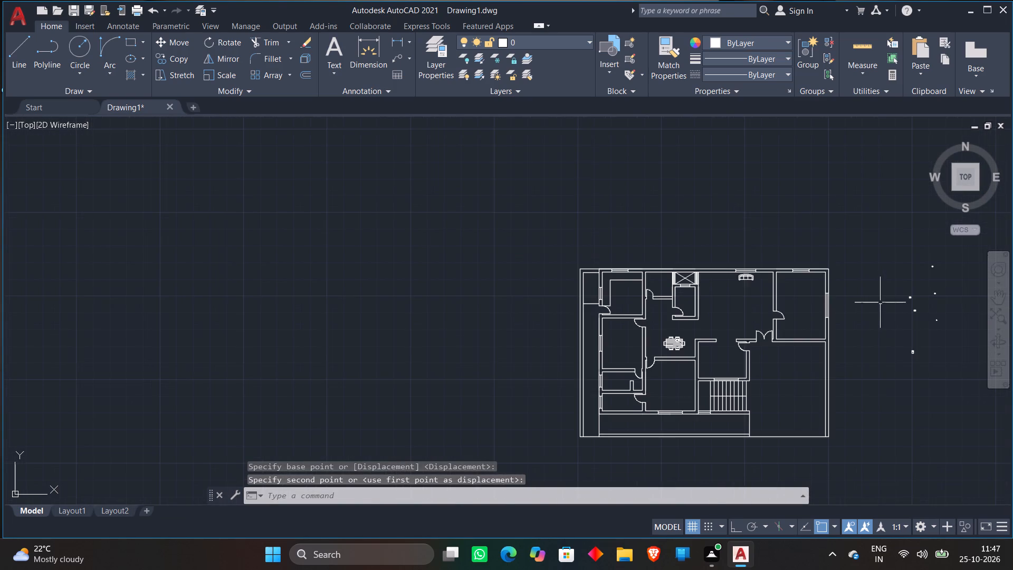
{"action": "middle_click_drag", "start_coordinate": [880, 303], "coordinate": [709, 304]}
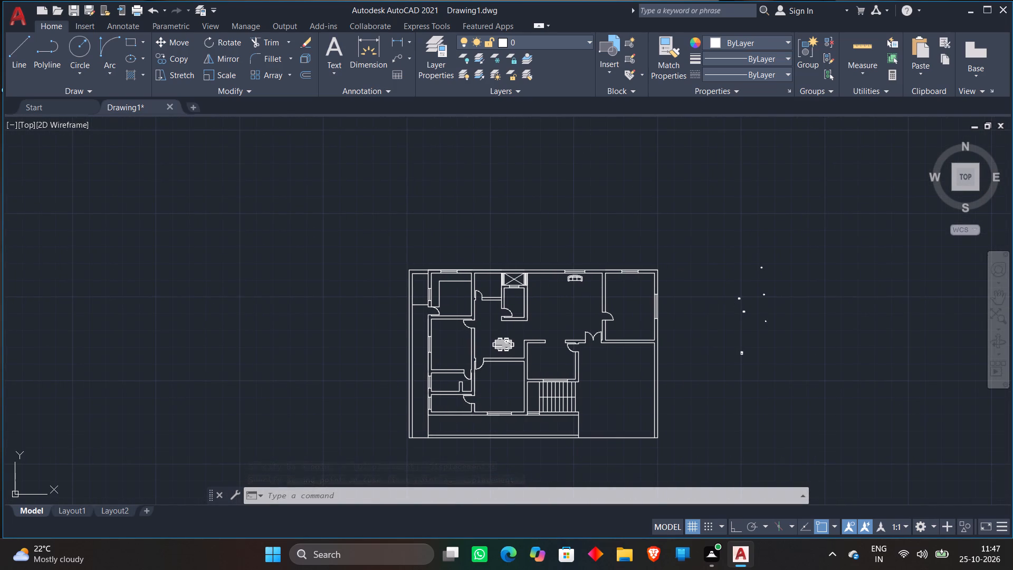
{"action": "scroll", "coordinate": [764, 325], "scroll_direction": "up", "scroll_amount": 4}
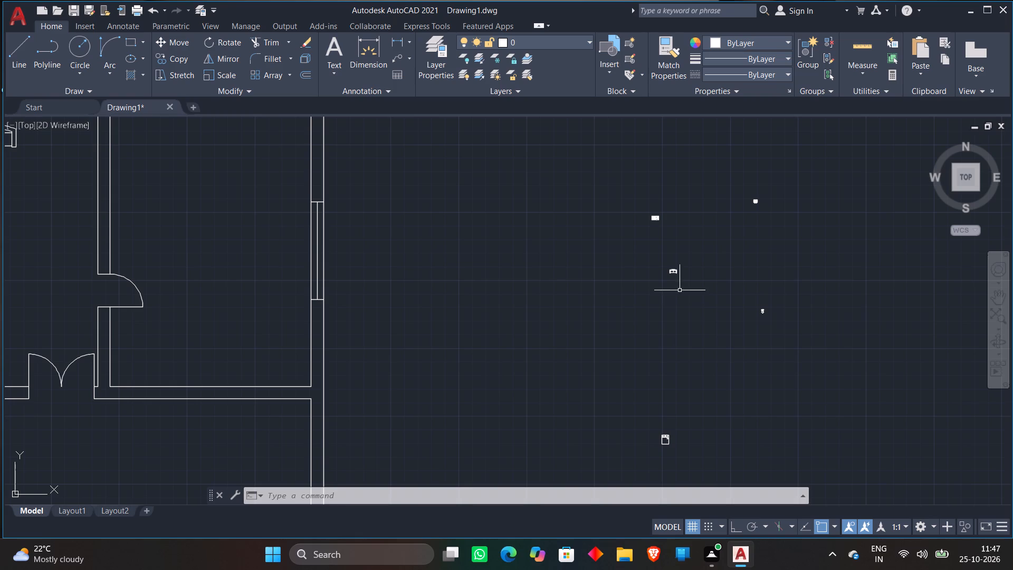
{"action": "left_click", "coordinate": [671, 280]}
{"action": "left_click", "coordinate": [652, 269]}
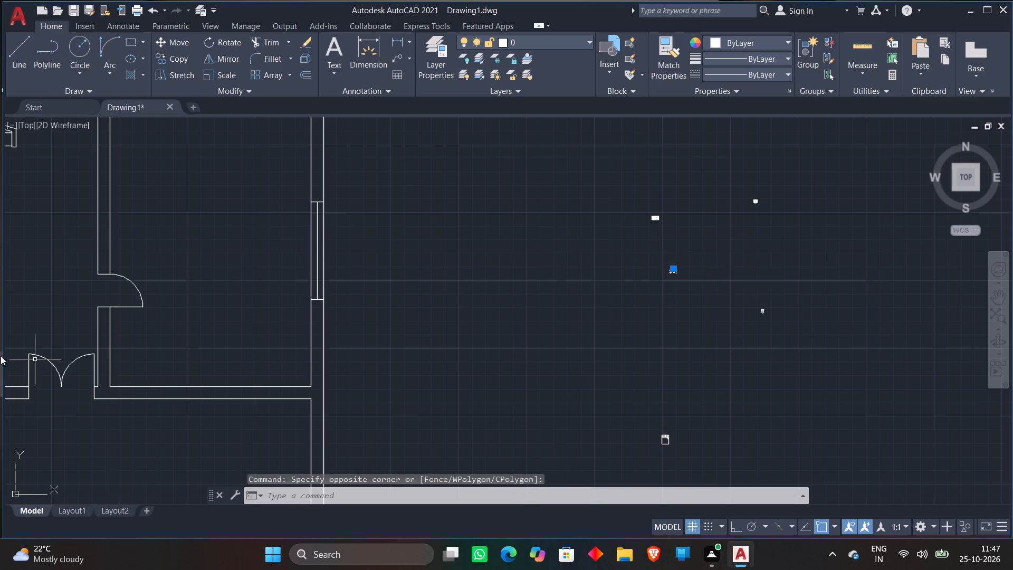
{"action": "left_click", "coordinate": [169, 46]}
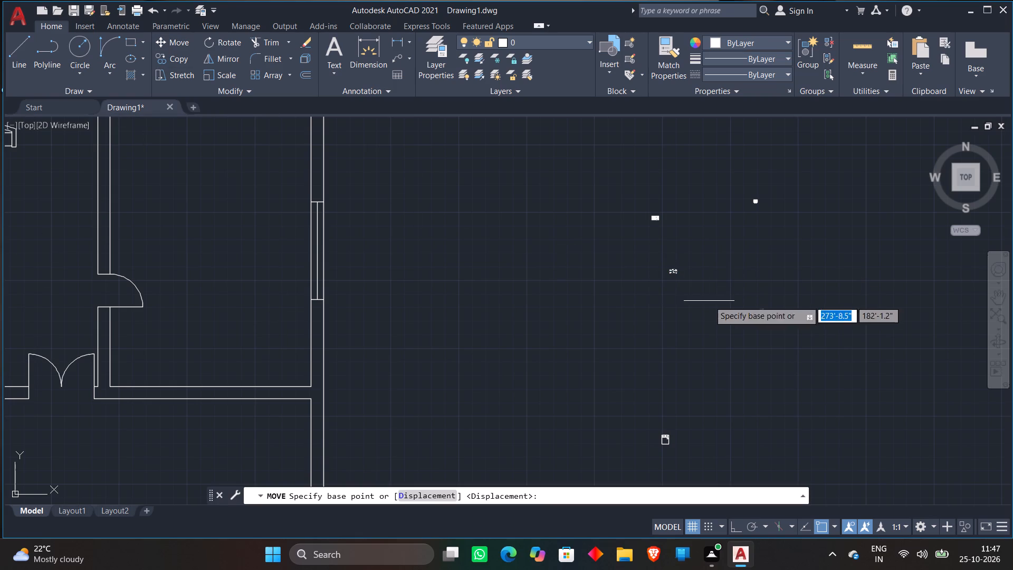
{"action": "left_click", "coordinate": [671, 266]}
{"action": "scroll", "coordinate": [164, 298], "scroll_direction": "down", "scroll_amount": 3}
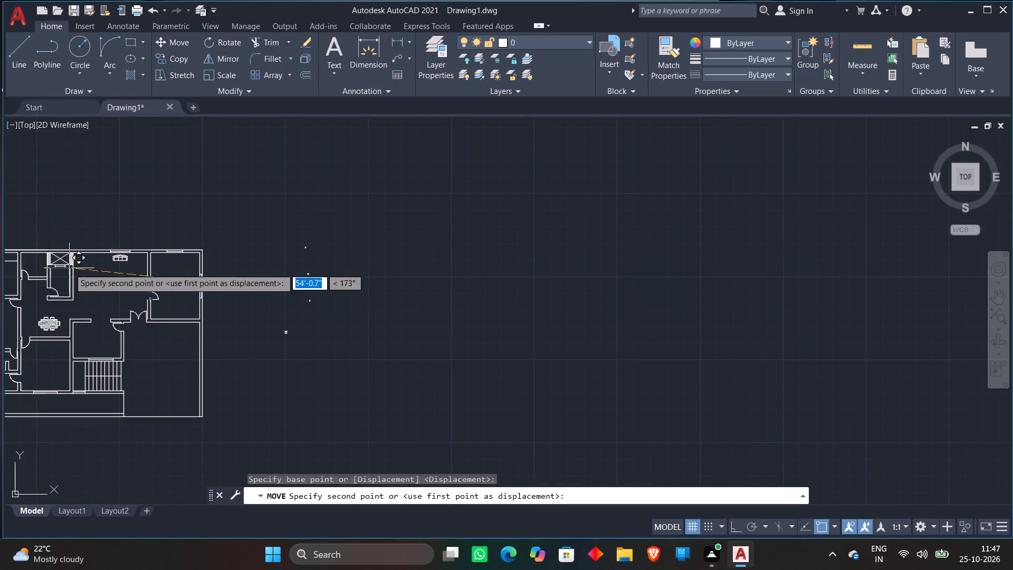
{"action": "scroll", "coordinate": [92, 272], "scroll_direction": "up", "scroll_amount": 3}
{"action": "left_click", "coordinate": [189, 270]}
Rotate the small two-seat sofa 270° with ortho on, so its back faces the room's east wall.
{"action": "scroll", "coordinate": [157, 276], "scroll_direction": "up", "scroll_amount": 5}
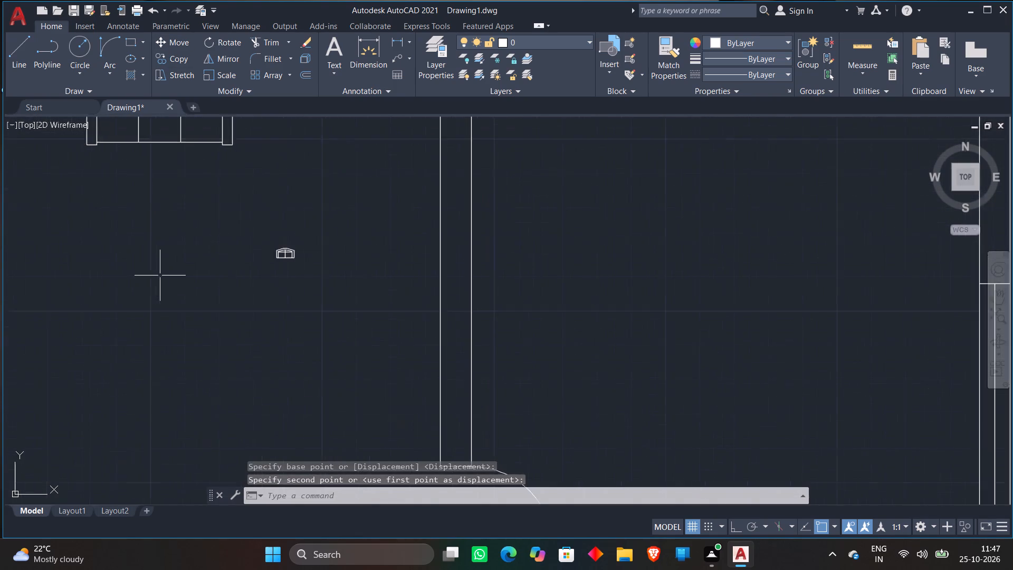
{"action": "left_click", "coordinate": [204, 211]}
{"action": "left_click", "coordinate": [377, 370]}
{"action": "right_click", "coordinate": [372, 370]}
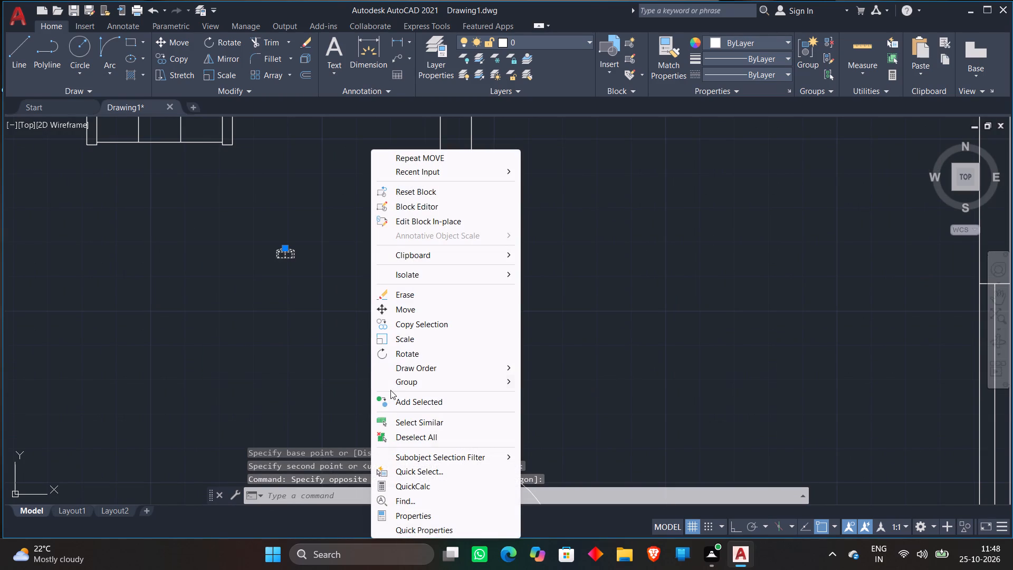
{"action": "left_click", "coordinate": [408, 351]}
{"action": "left_click", "coordinate": [368, 298]}
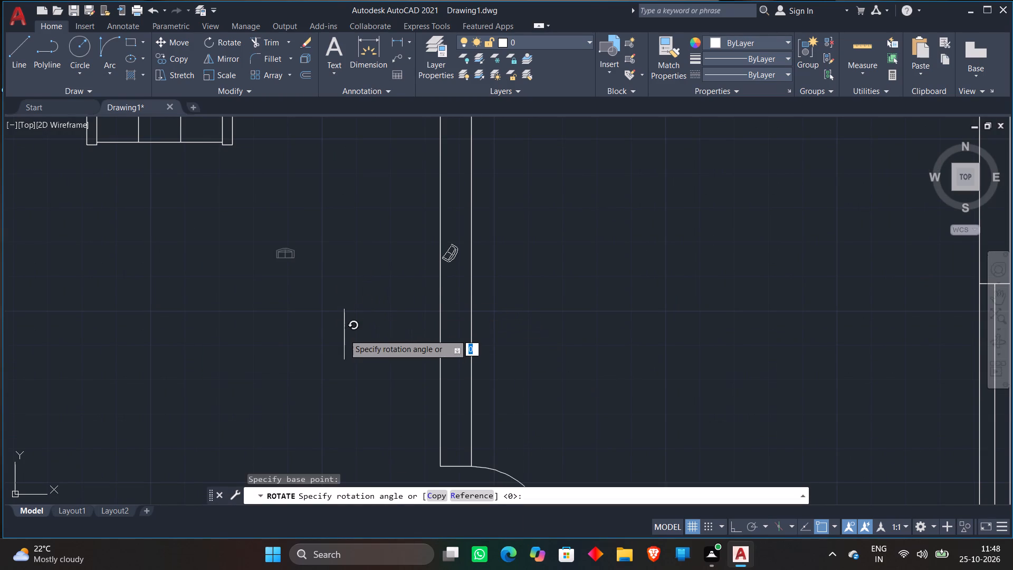
{"action": "key", "text": "F8"}
{"action": "left_click", "coordinate": [344, 334]}
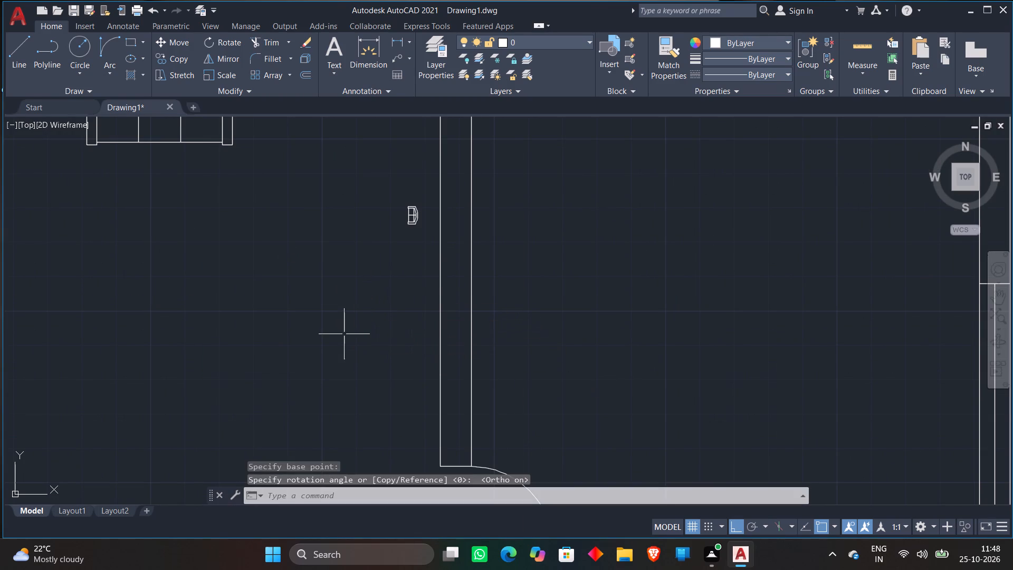
Move the rotated two-seat sofa a short distance straight west, away from the room's east wall.
{"action": "left_click", "coordinate": [391, 180]}
{"action": "left_click", "coordinate": [422, 250]}
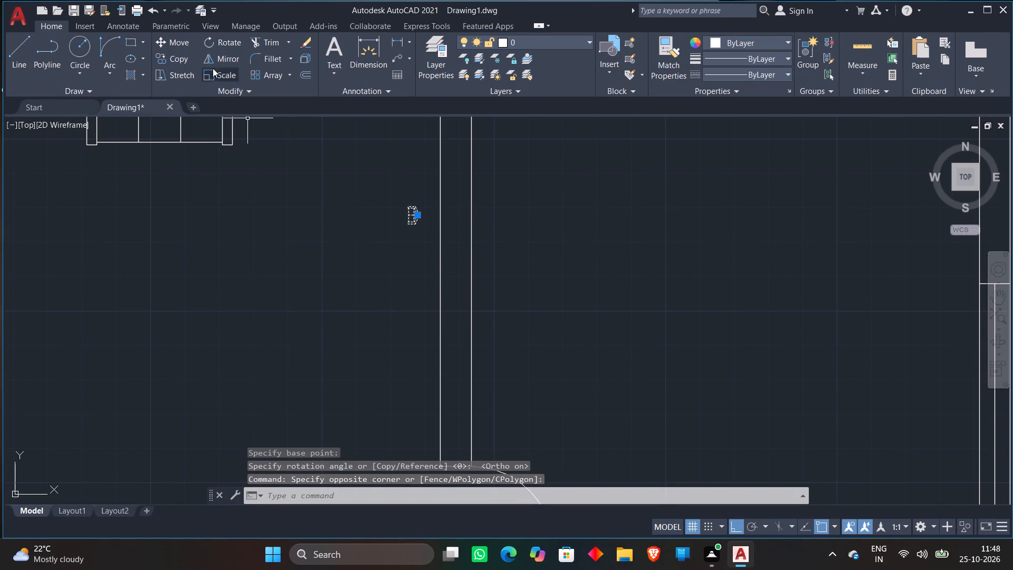
{"action": "left_click", "coordinate": [182, 40]}
{"action": "left_click", "coordinate": [413, 230]}
{"action": "left_click", "coordinate": [324, 263]}
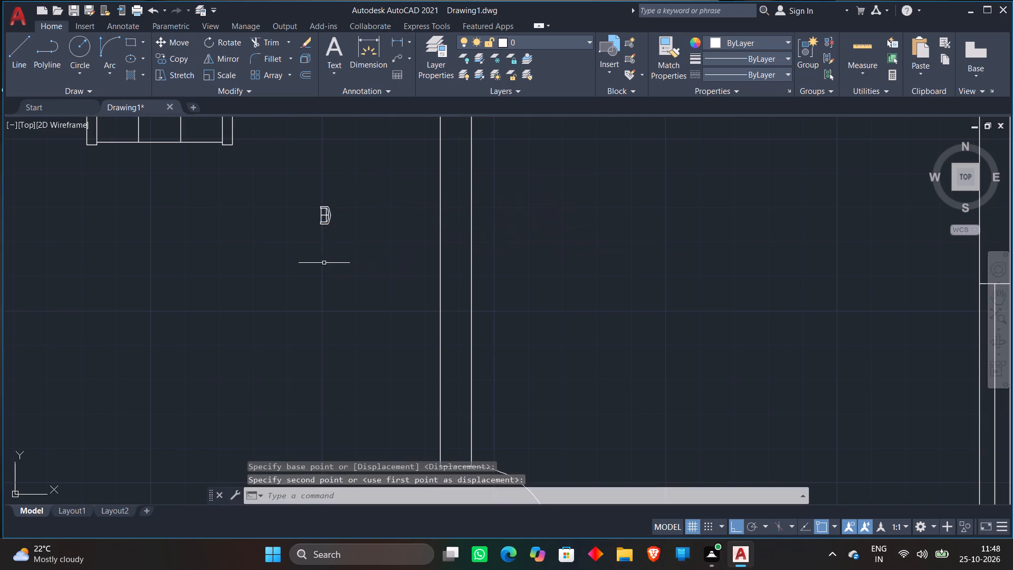
Scale up the two-seat sofa from a base point just north of it to suit the three-seat sofa.
{"action": "left_click", "coordinate": [275, 177]}
{"action": "left_click", "coordinate": [353, 246]}
{"action": "right_click", "coordinate": [352, 247]}
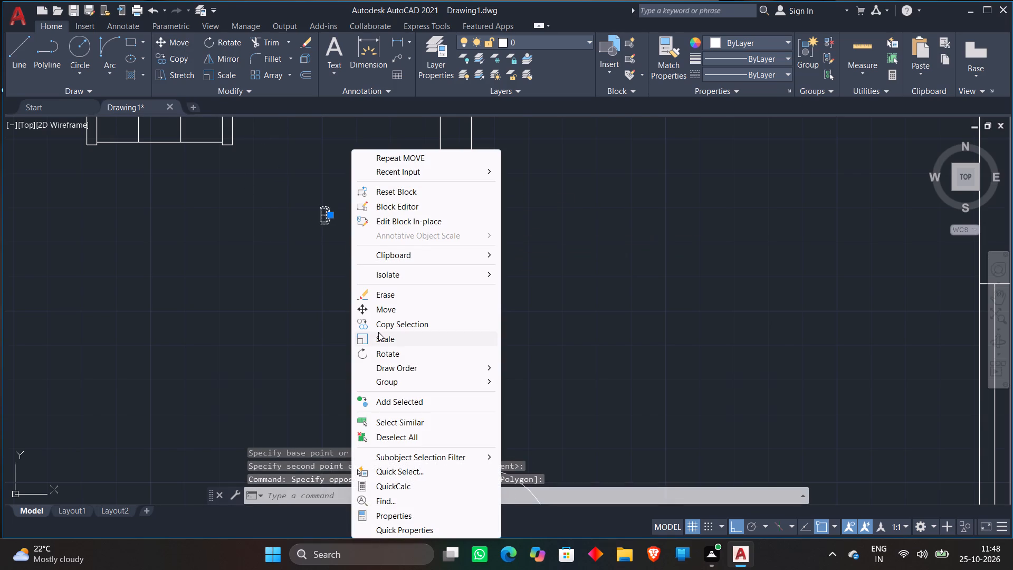
{"action": "left_click", "coordinate": [379, 334]}
{"action": "left_click", "coordinate": [331, 195]}
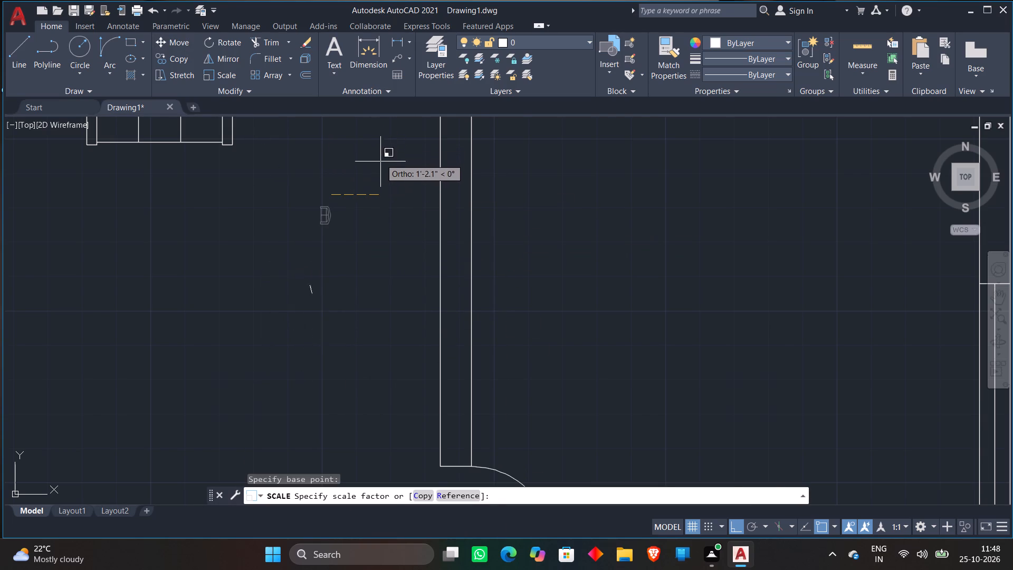
{"action": "scroll", "coordinate": [384, 170], "scroll_direction": "down", "scroll_amount": 2}
{"action": "left_click", "coordinate": [381, 163]}
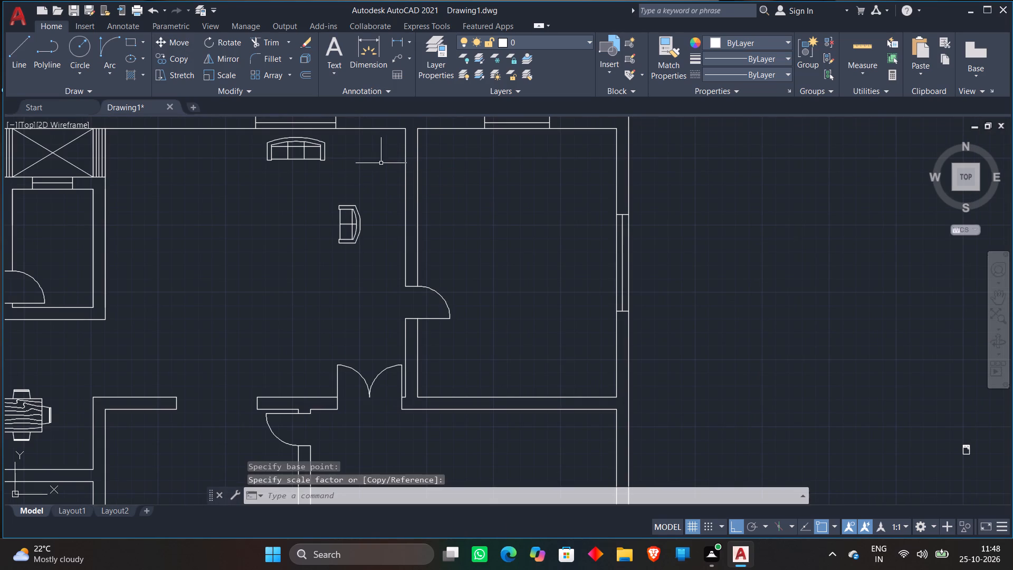
Move the enlarged two-seat sofa slightly north, closer to the southeast side of the three-seat sofa.
{"action": "left_click", "coordinate": [358, 280]}
{"action": "left_click", "coordinate": [305, 189]}
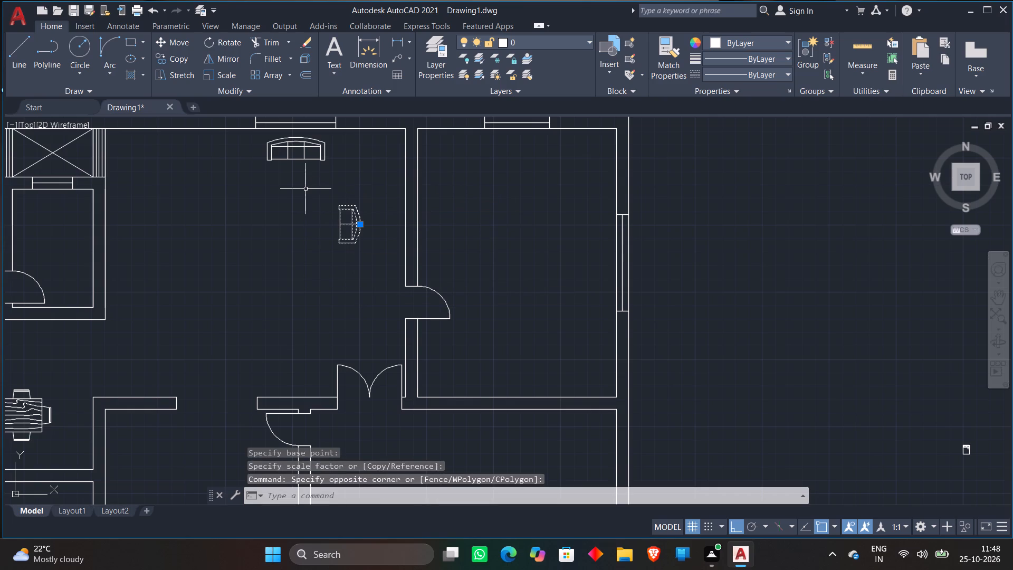
{"action": "key", "text": "m"}
{"action": "key", "text": "space"}
{"action": "left_click", "coordinate": [342, 230]}
{"action": "scroll", "coordinate": [348, 208], "scroll_direction": "up", "scroll_amount": 1}
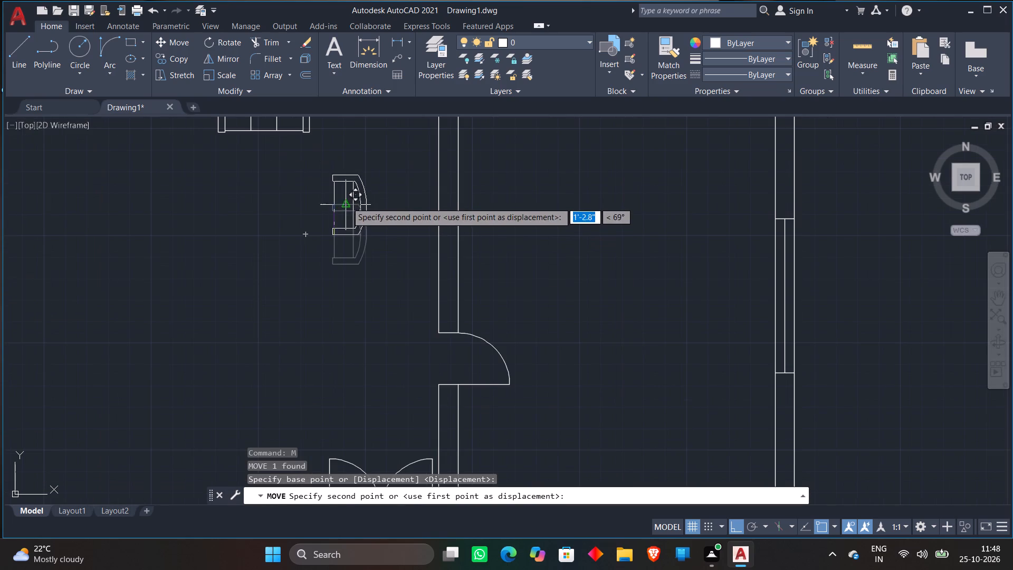
{"action": "left_click", "coordinate": [338, 179]}
Move the small wood-grain table block from outside the plan into the north room, west of the two-seat sofa, with ortho off.
{"action": "scroll", "coordinate": [490, 252], "scroll_direction": "down", "scroll_amount": 2}
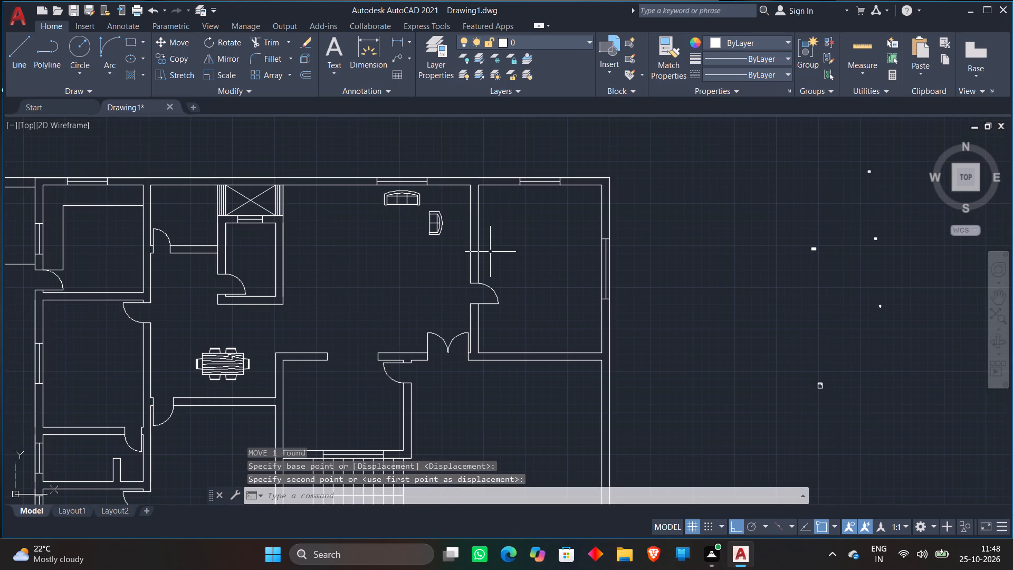
{"action": "scroll", "coordinate": [517, 281], "scroll_direction": "down", "scroll_amount": 2}
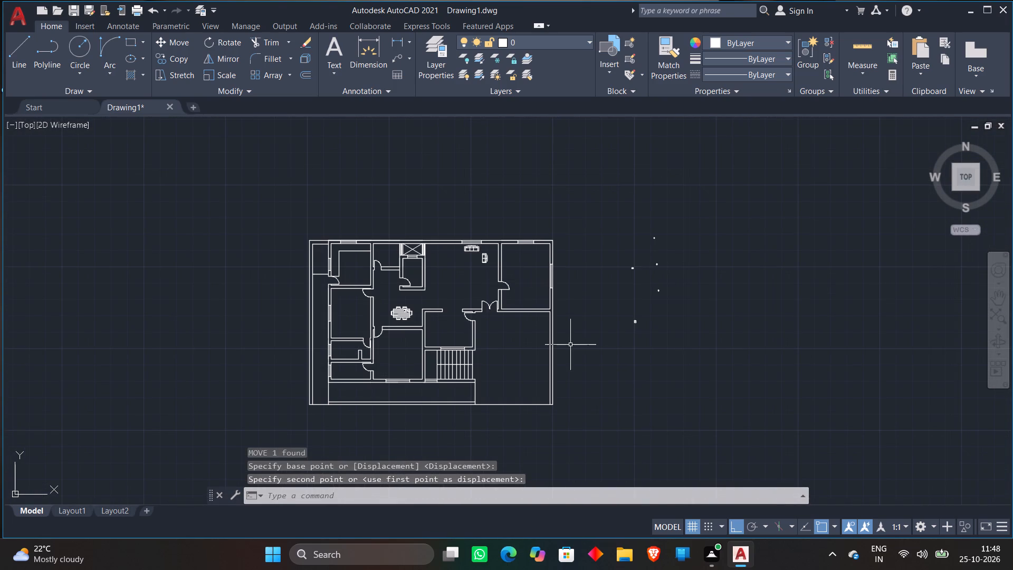
{"action": "scroll", "coordinate": [576, 339], "scroll_direction": "down", "scroll_amount": 1}
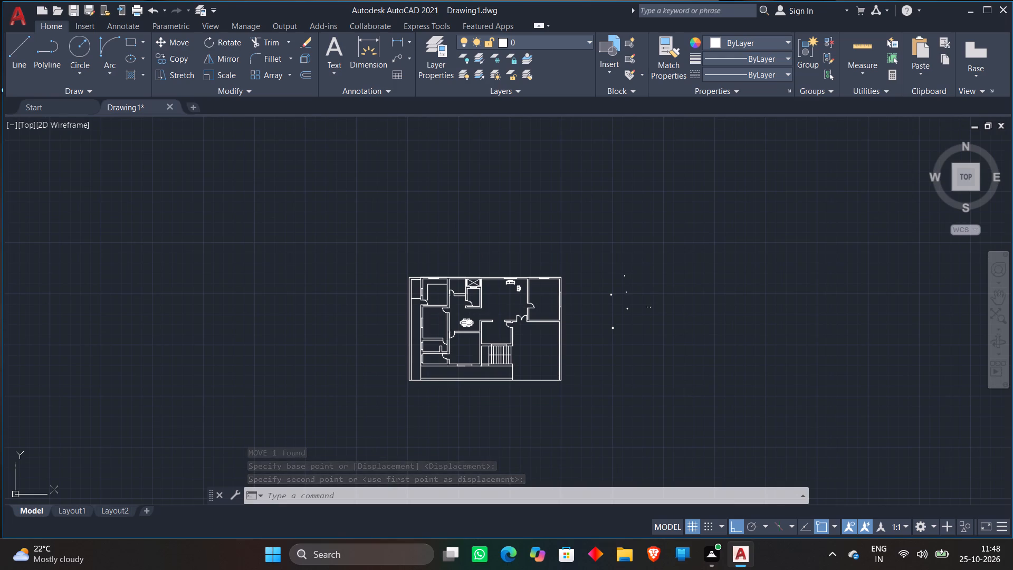
{"action": "scroll", "coordinate": [673, 307], "scroll_direction": "up", "scroll_amount": 4}
{"action": "left_click", "coordinate": [321, 270]}
{"action": "left_click", "coordinate": [219, 197]}
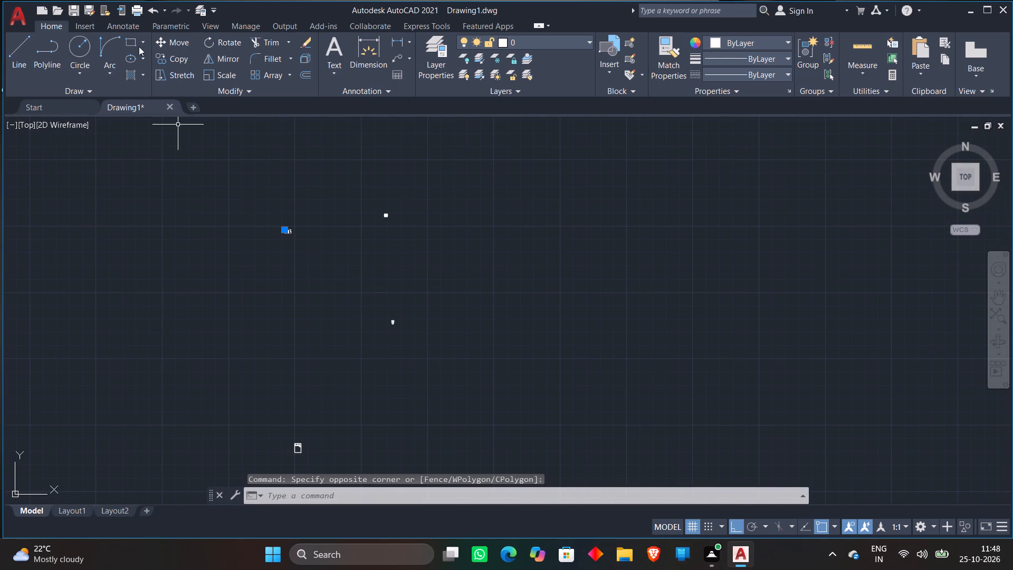
{"action": "left_click", "coordinate": [164, 38]}
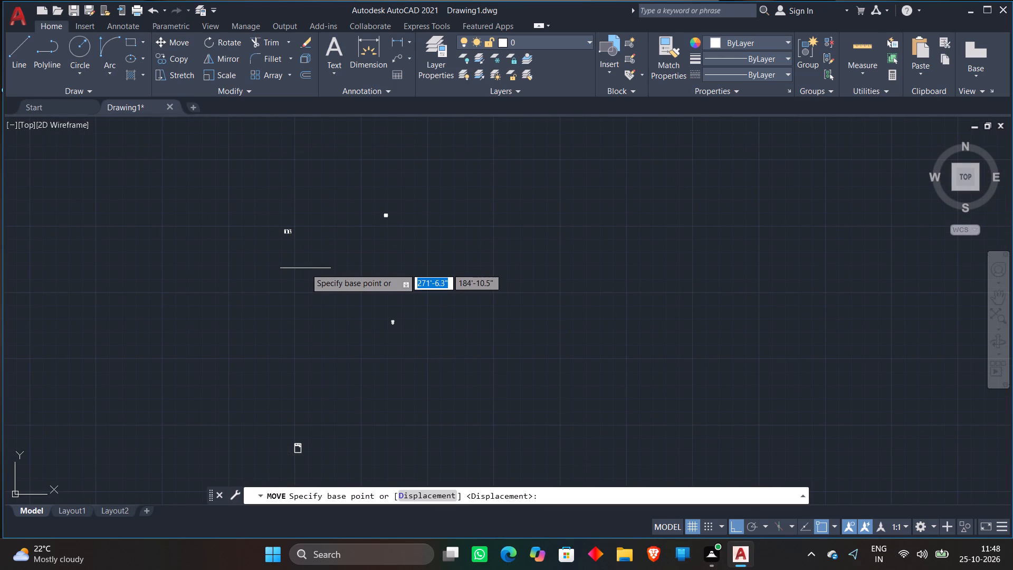
{"action": "left_click", "coordinate": [289, 231]}
{"action": "scroll", "coordinate": [261, 267], "scroll_direction": "down", "scroll_amount": 4}
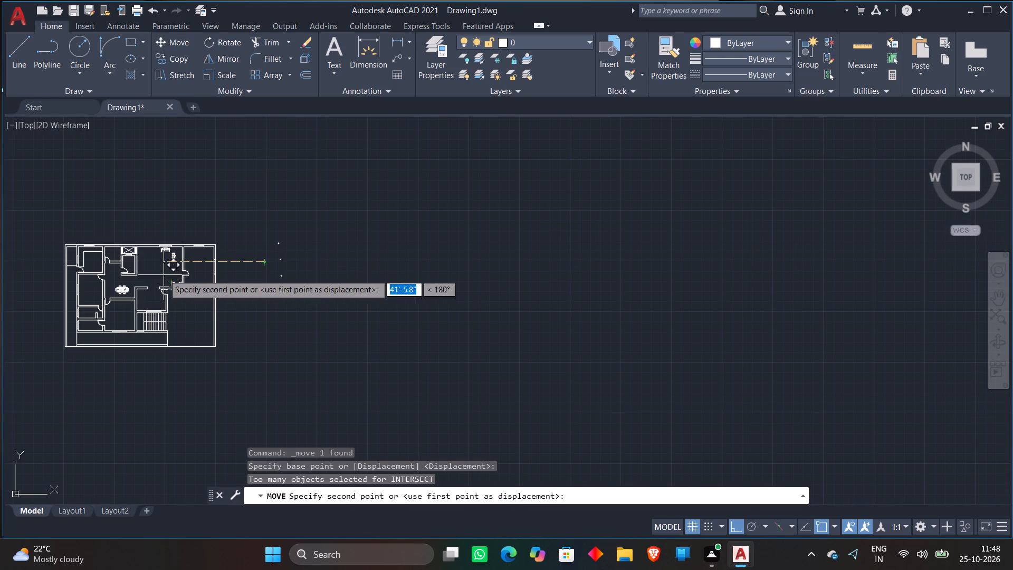
{"action": "scroll", "coordinate": [156, 261], "scroll_direction": "up", "scroll_amount": 4}
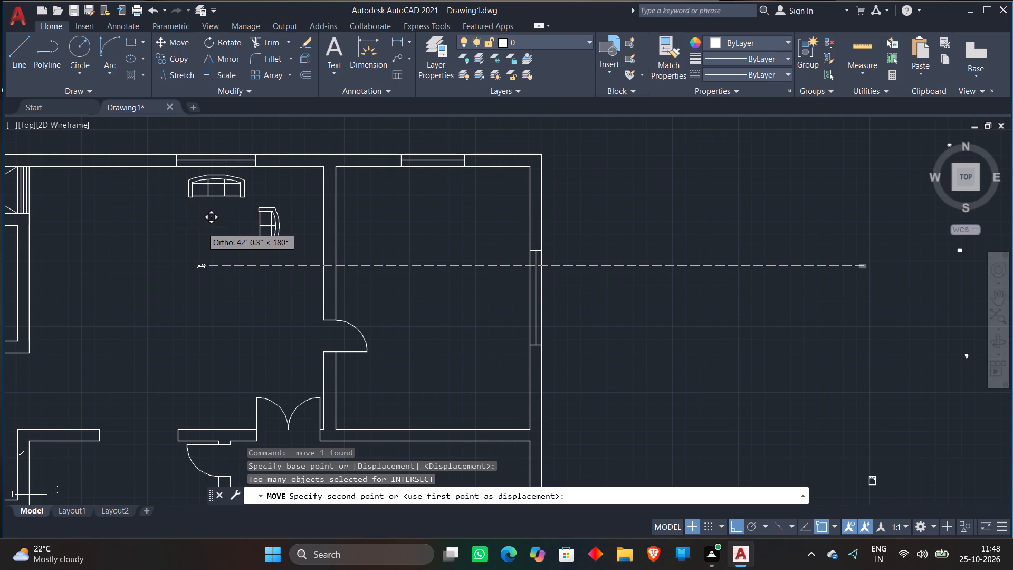
{"action": "key", "text": "F8"}
{"action": "scroll", "coordinate": [207, 226], "scroll_direction": "up", "scroll_amount": 4}
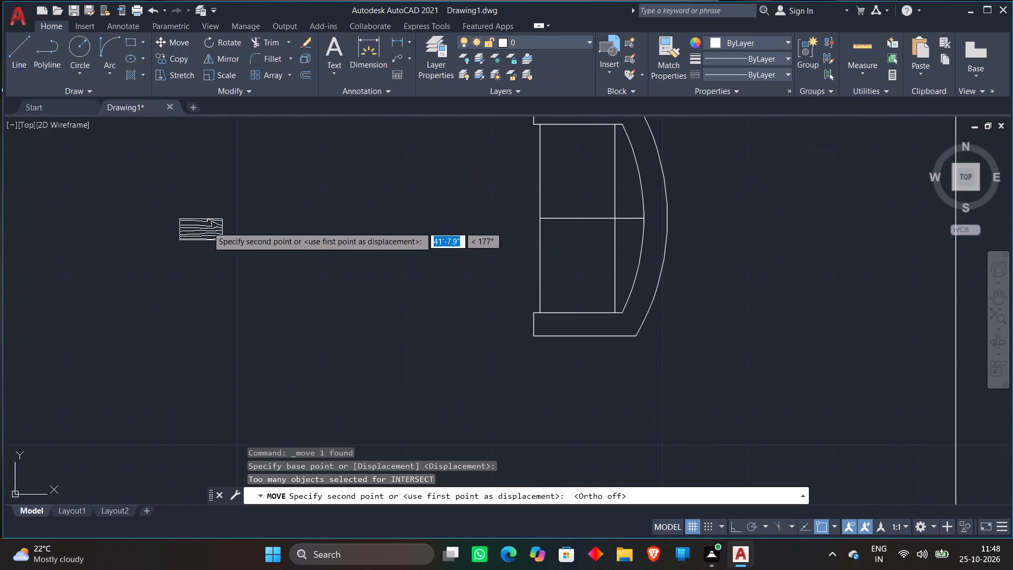
{"action": "left_click", "coordinate": [303, 227]}
Scale up the wood-grain table by a factor of about 4.1 from a base point just east of it.
{"action": "scroll", "coordinate": [303, 227], "scroll_direction": "down", "scroll_amount": 4}
{"action": "left_click", "coordinate": [343, 253]}
{"action": "left_click", "coordinate": [241, 204]}
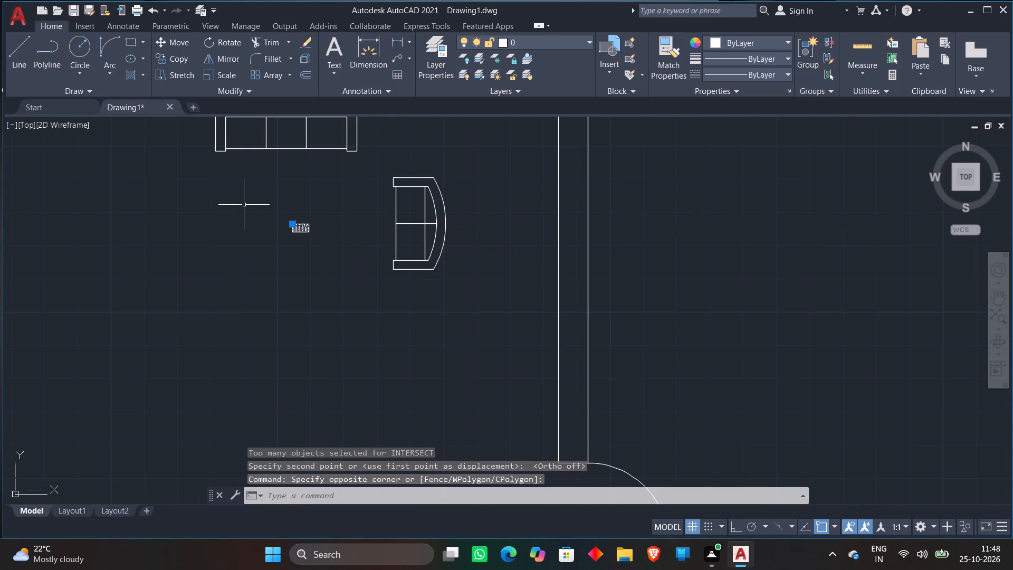
{"action": "right_click", "coordinate": [274, 206]}
{"action": "left_click", "coordinate": [318, 341]}
{"action": "left_click", "coordinate": [319, 225]}
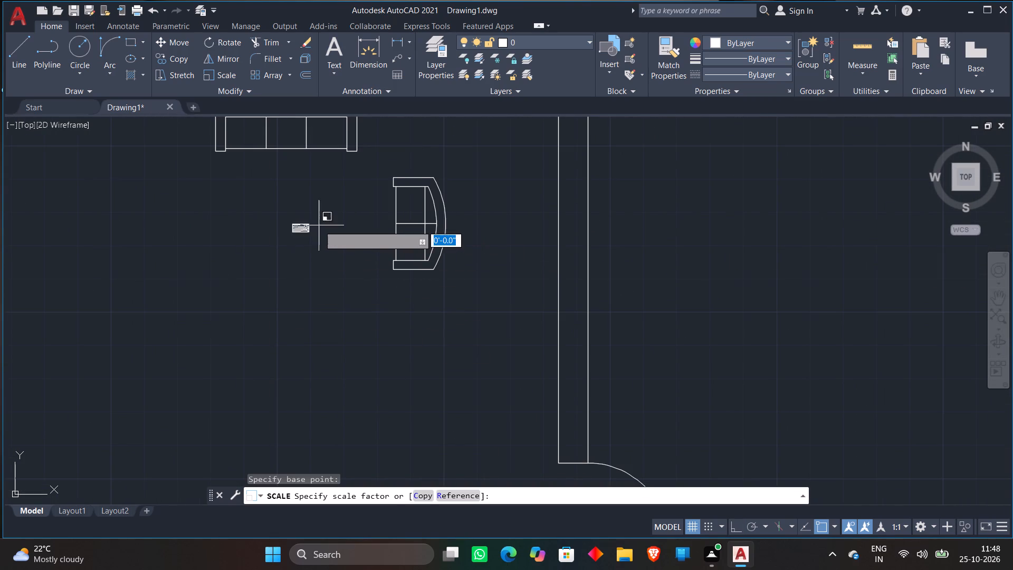
{"action": "left_click", "coordinate": [346, 205]}
Move the enlarged table about 1'-2" northeast to sit in front of the three-seat sofa.
{"action": "left_click", "coordinate": [305, 277]}
{"action": "left_click", "coordinate": [150, 206]}
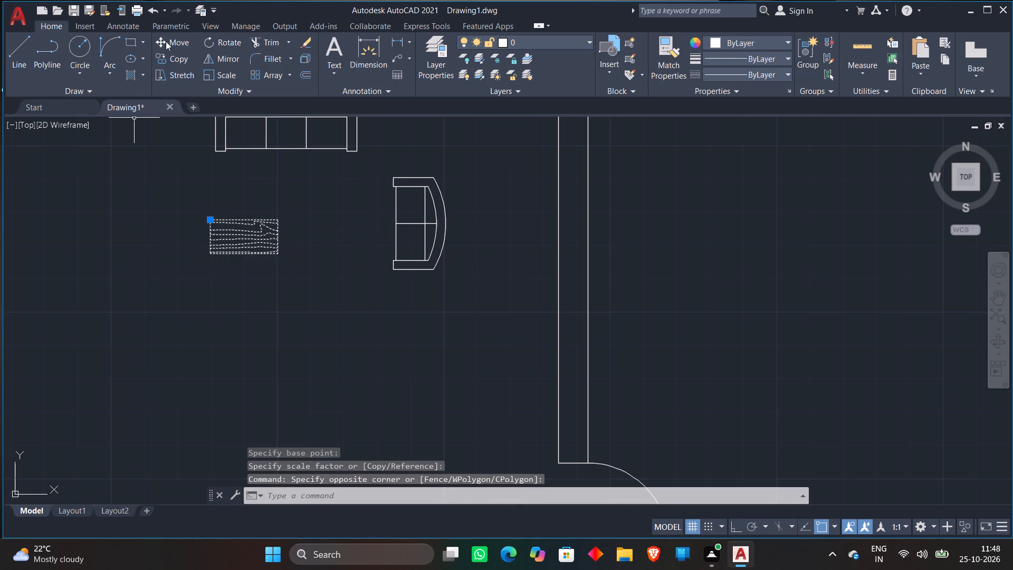
{"action": "left_click", "coordinate": [166, 41]}
{"action": "left_click", "coordinate": [251, 236]}
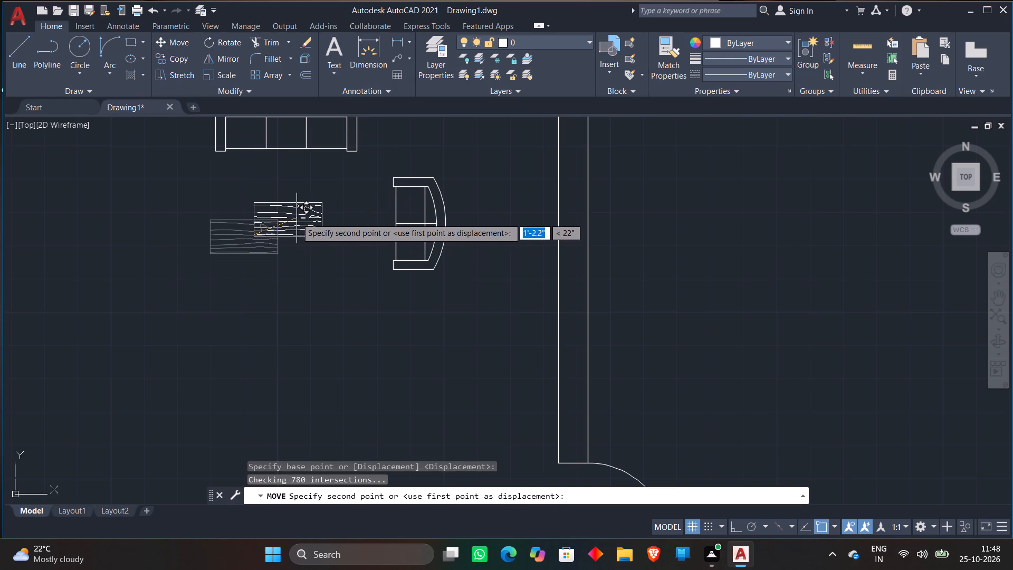
{"action": "left_click", "coordinate": [297, 217]}
Move the bed block from outside the plan about 75'-5" west into the middle room on the plan's west side.
{"action": "scroll", "coordinate": [307, 226], "scroll_direction": "down", "scroll_amount": 2}
{"action": "scroll", "coordinate": [605, 231], "scroll_direction": "down", "scroll_amount": 2}
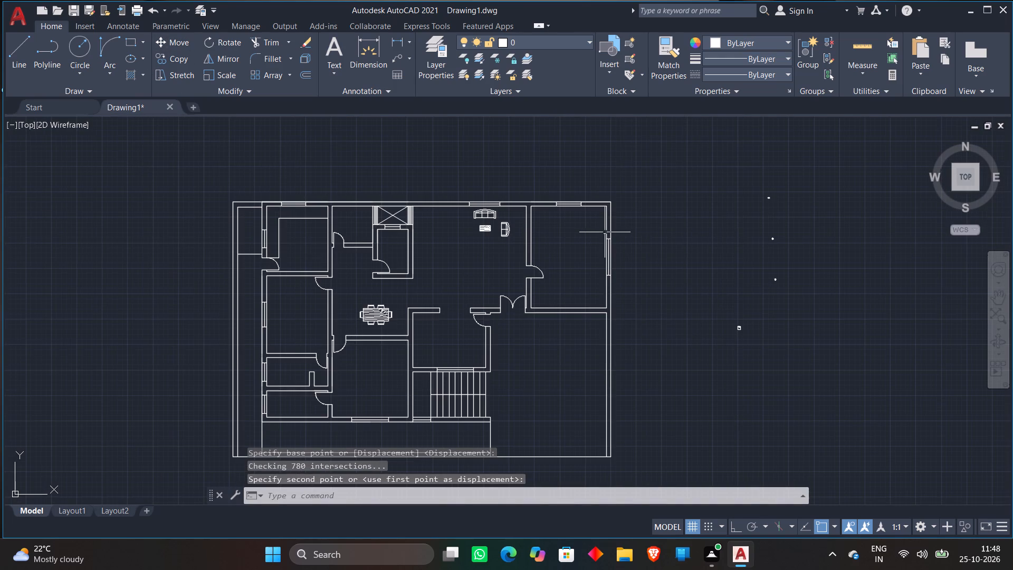
{"action": "scroll", "coordinate": [768, 341], "scroll_direction": "up", "scroll_amount": 2}
{"action": "left_click", "coordinate": [750, 343]}
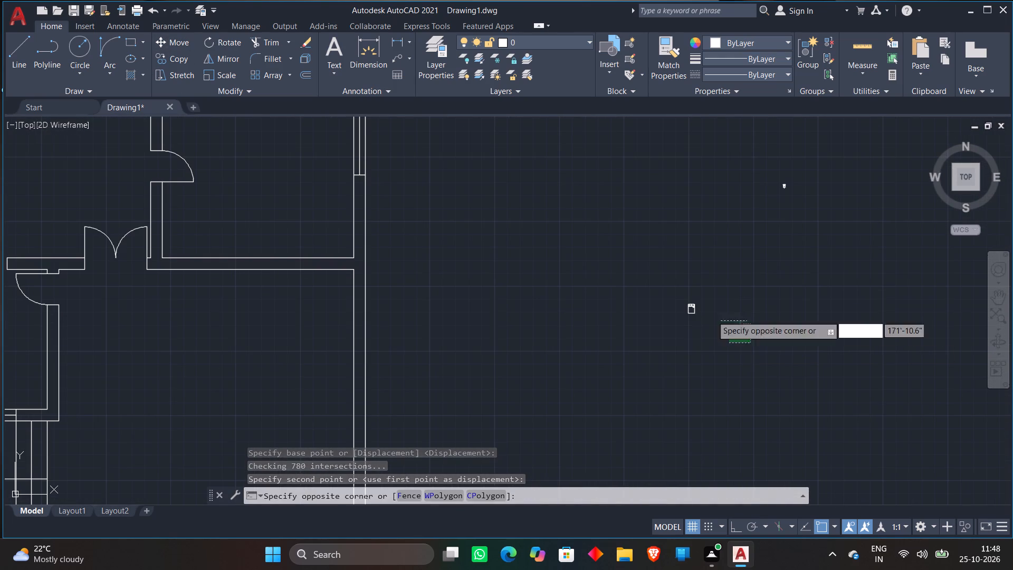
{"action": "left_click", "coordinate": [597, 258]}
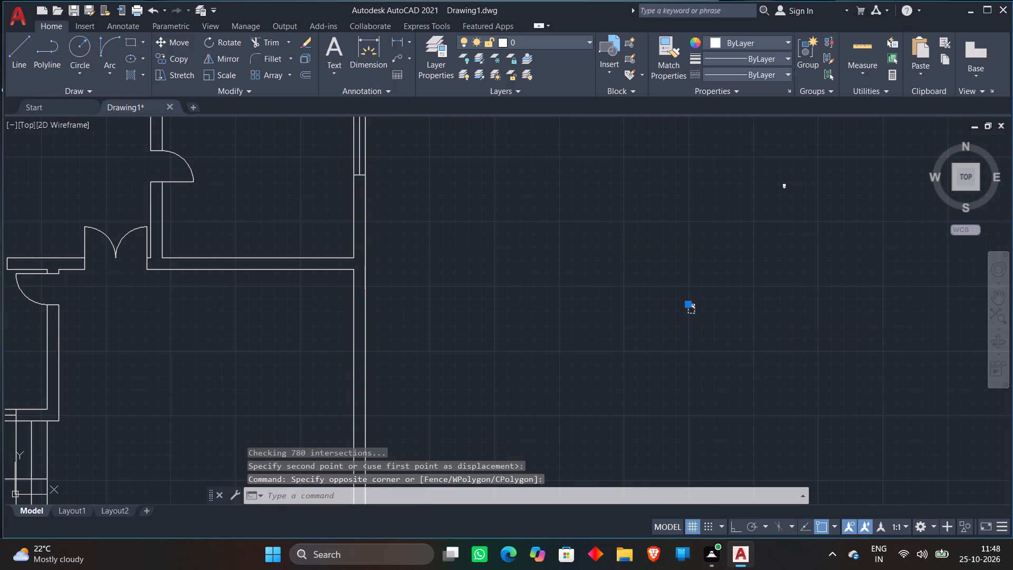
{"action": "left_click", "coordinate": [184, 42]}
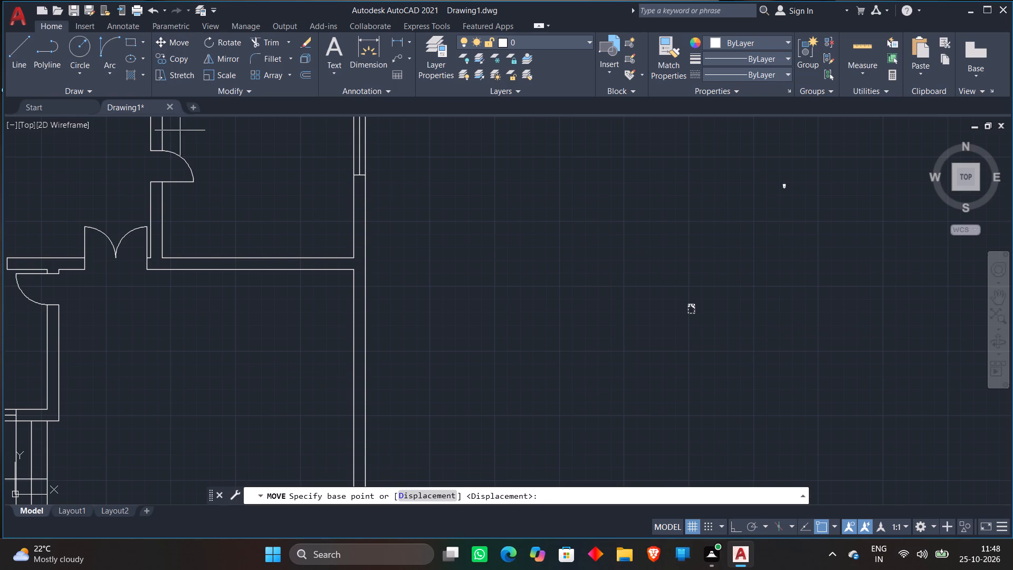
{"action": "left_click", "coordinate": [724, 297]}
{"action": "scroll", "coordinate": [673, 268], "scroll_direction": "down", "scroll_amount": 3}
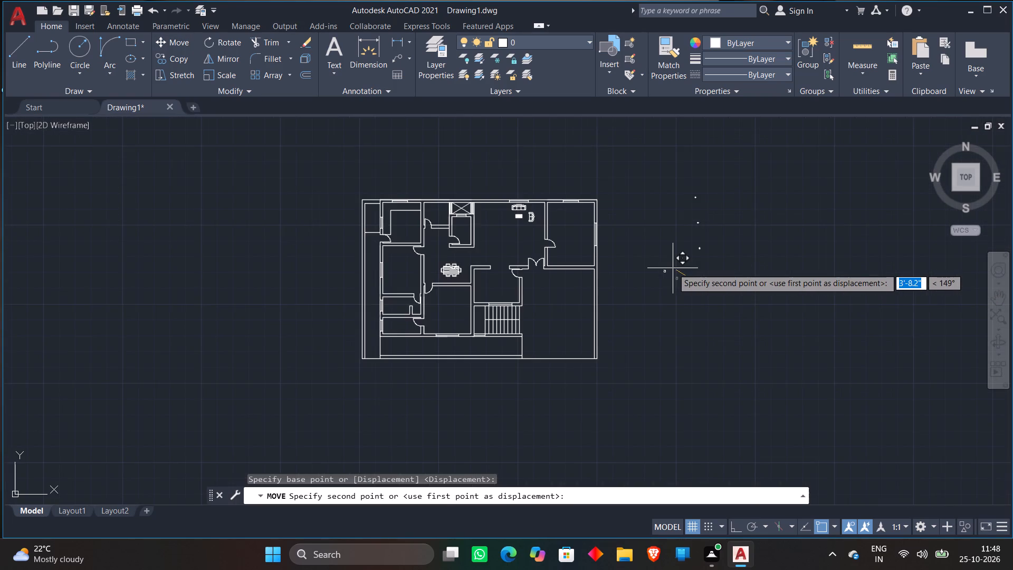
{"action": "scroll", "coordinate": [673, 268], "scroll_direction": "down", "scroll_amount": 2}
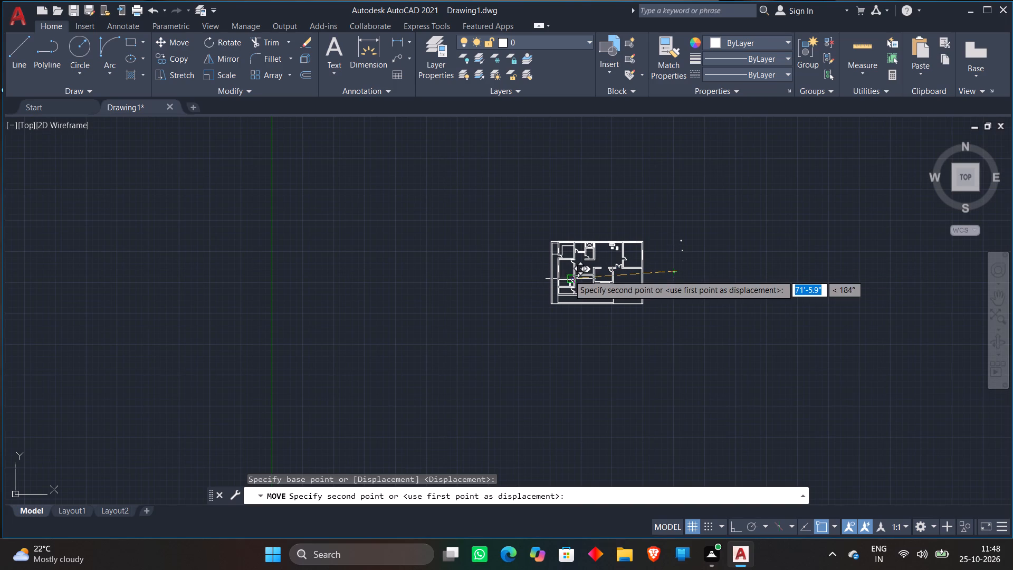
{"action": "scroll", "coordinate": [572, 274], "scroll_direction": "up", "scroll_amount": 4}
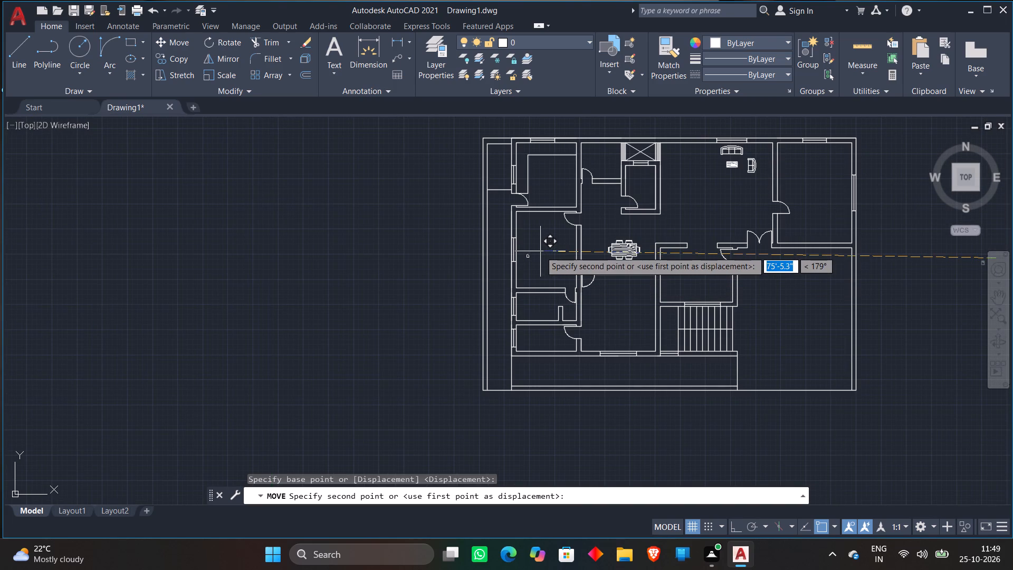
{"action": "left_click", "coordinate": [540, 251]}
Rotate the bed block in the middle west room about a base point to its northeast.
{"action": "scroll", "coordinate": [539, 251], "scroll_direction": "up", "scroll_amount": 3}
{"action": "left_click", "coordinate": [446, 256]}
{"action": "left_click", "coordinate": [544, 313]}
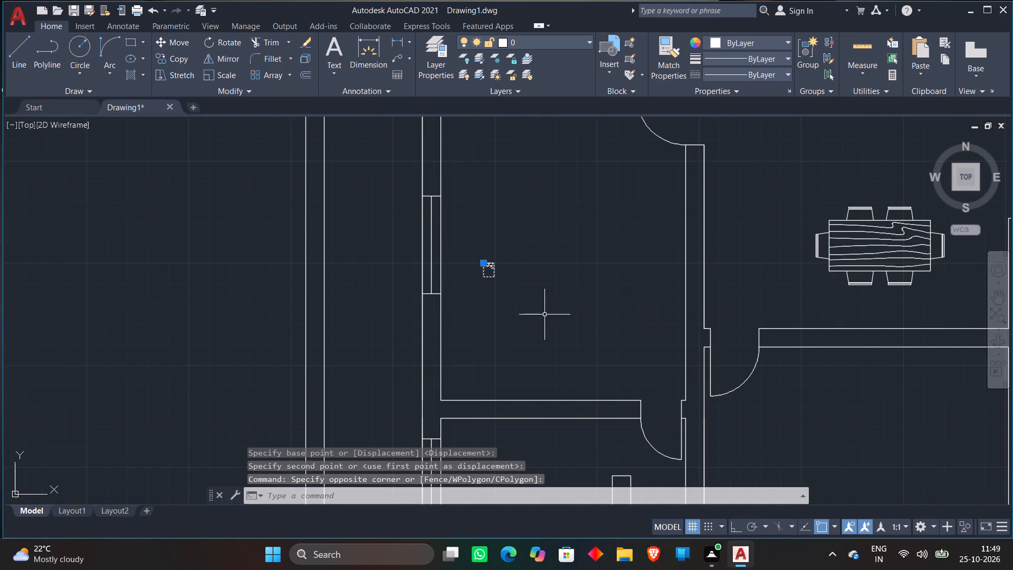
{"action": "right_click", "coordinate": [533, 263]}
{"action": "left_click", "coordinate": [595, 355]}
{"action": "left_click", "coordinate": [574, 245]}
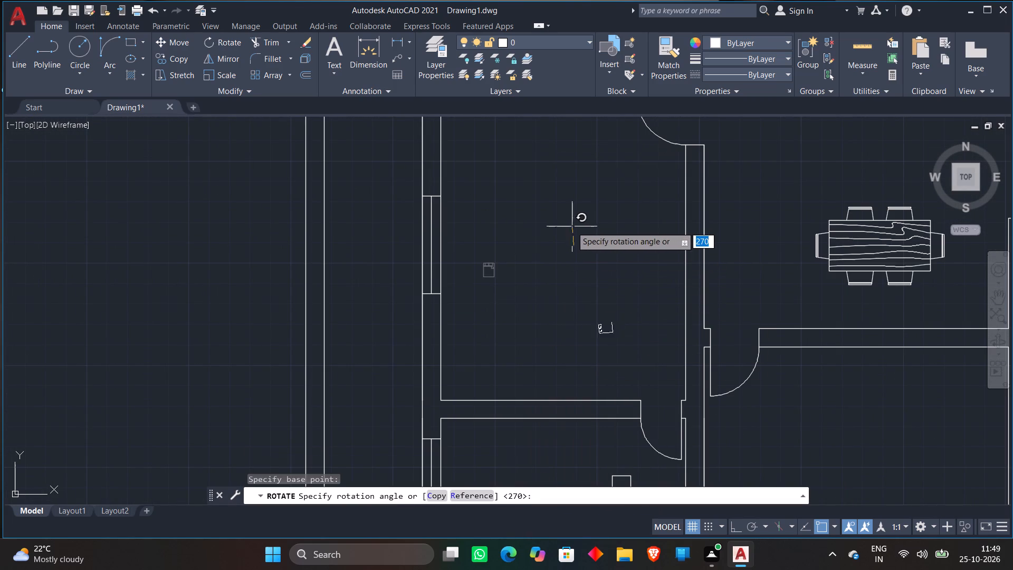
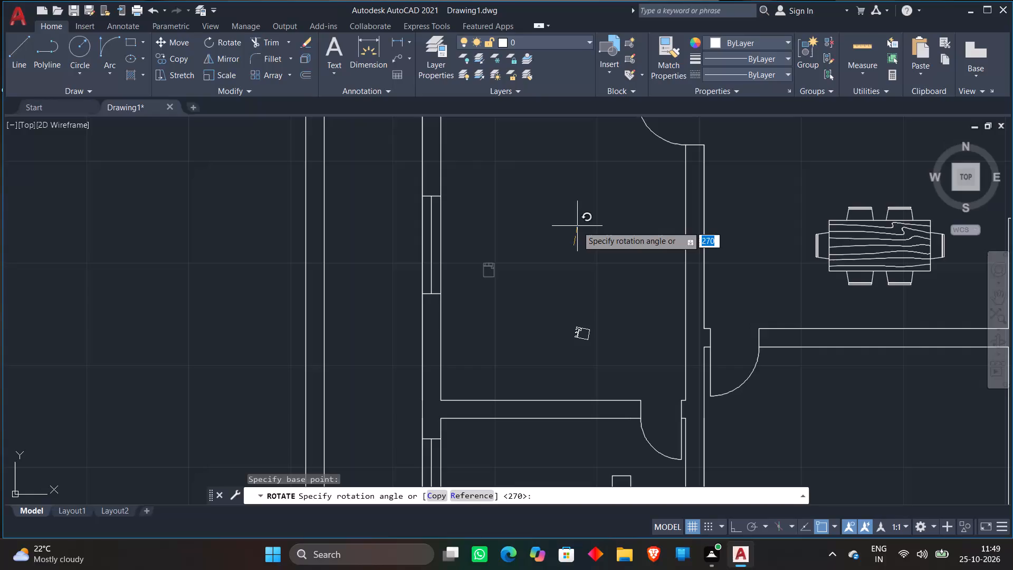
Rotate the small bed block 90° with Ortho on so its pillows face west.
{"action": "key", "text": "F8"}
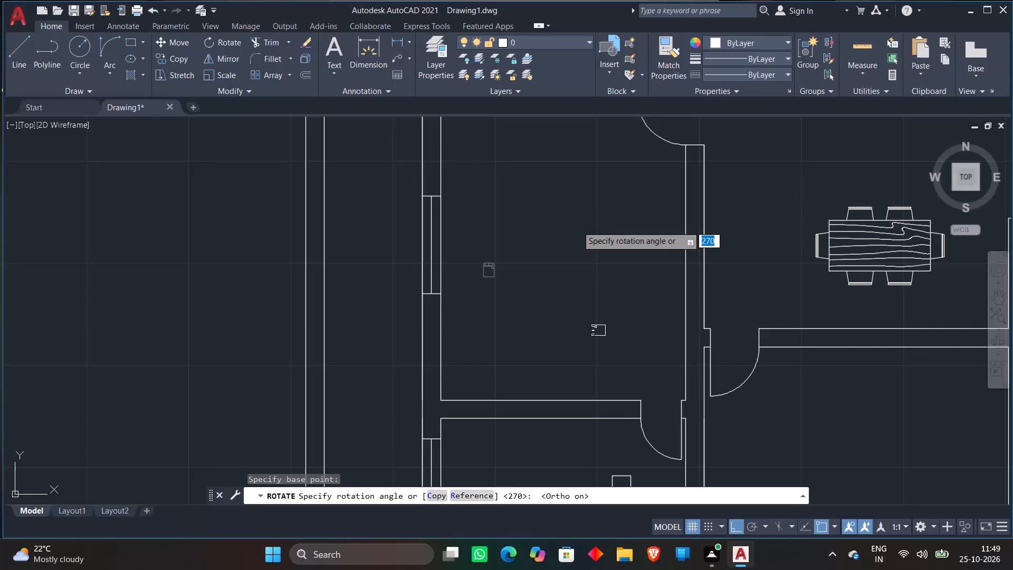
{"action": "left_click", "coordinate": [577, 226]}
Scale up the rotated bed block freehand from a base point beside it to roughly real bed size.
{"action": "left_click", "coordinate": [631, 356]}
{"action": "left_click", "coordinate": [561, 286]}
{"action": "right_click", "coordinate": [562, 277]}
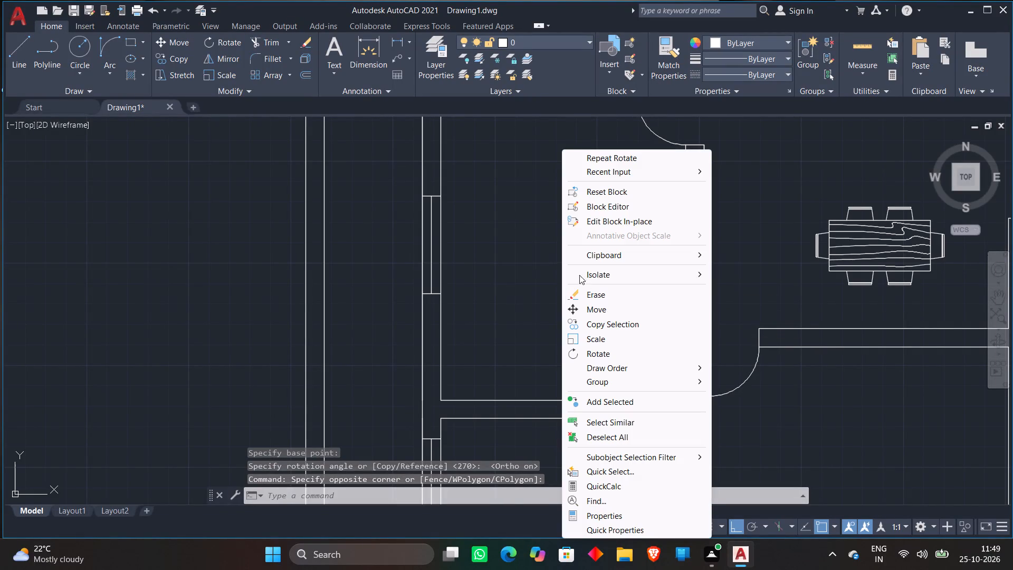
{"action": "left_click", "coordinate": [599, 335]}
{"action": "left_click", "coordinate": [605, 300]}
{"action": "scroll", "coordinate": [636, 238], "scroll_direction": "down", "scroll_amount": 2}
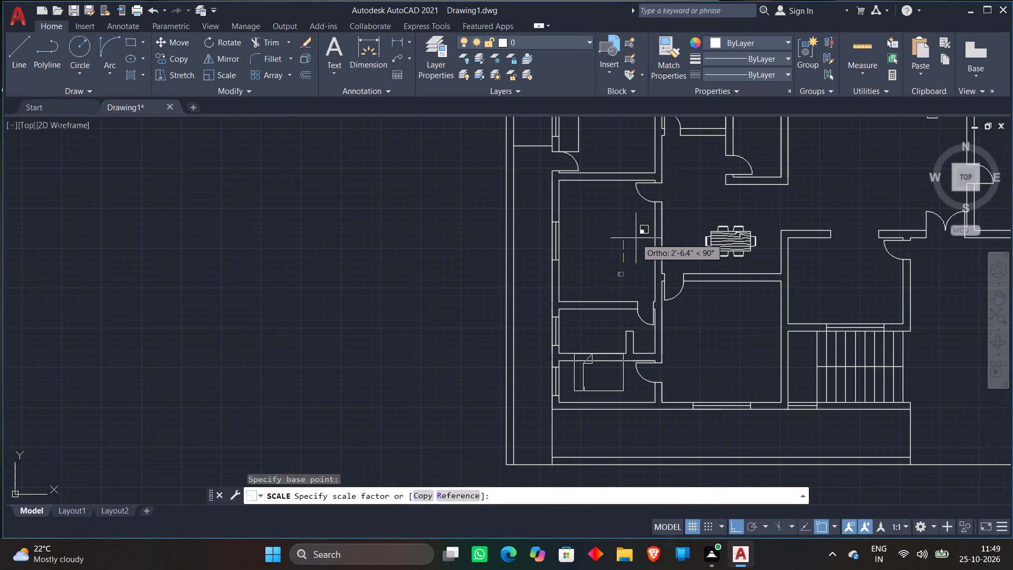
{"action": "left_click", "coordinate": [636, 238]}
Move the bed north into the west bedroom, with its pillow end toward the window wall.
{"action": "left_click", "coordinate": [591, 391]}
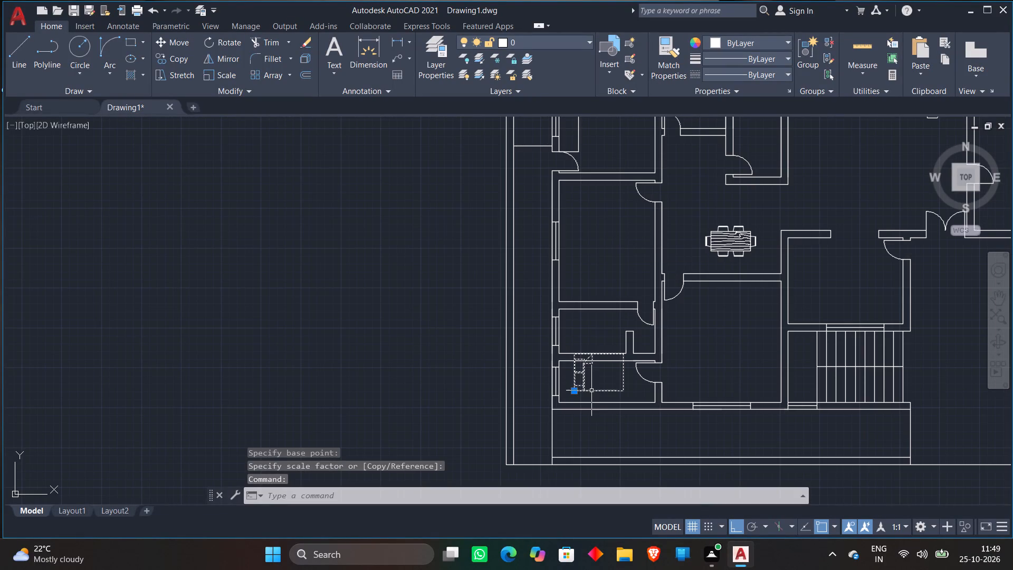
{"action": "key", "text": "m"}
{"action": "key", "text": "space"}
{"action": "left_click", "coordinate": [594, 387]}
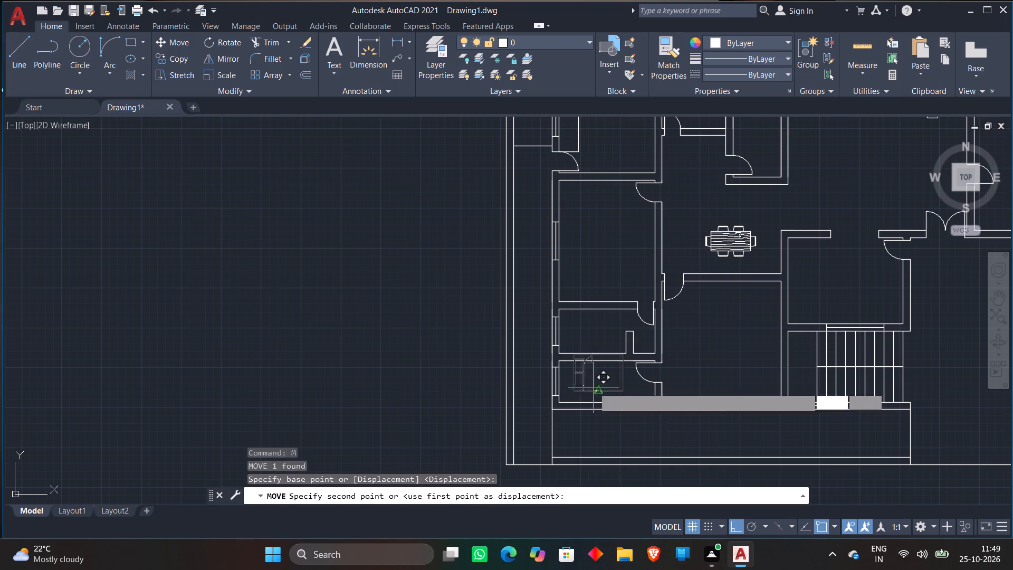
{"action": "left_click", "coordinate": [583, 259]}
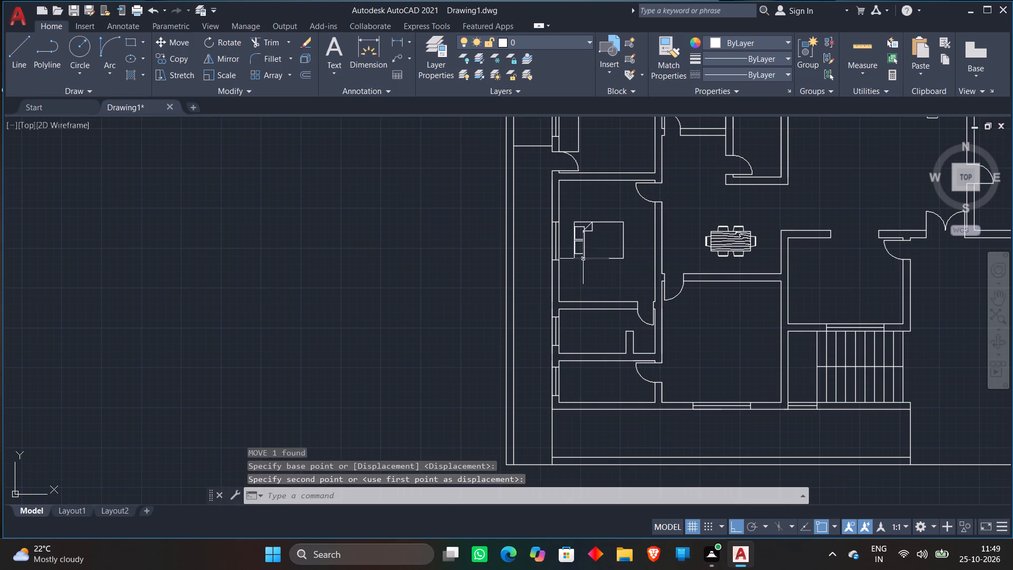
Enlarge the bed in the west bedroom freehand until its pillow end nearly reaches the window wall.
{"action": "scroll", "coordinate": [604, 246], "scroll_direction": "up", "scroll_amount": 1}
{"action": "left_click", "coordinate": [612, 264]}
{"action": "right_click", "coordinate": [611, 264]}
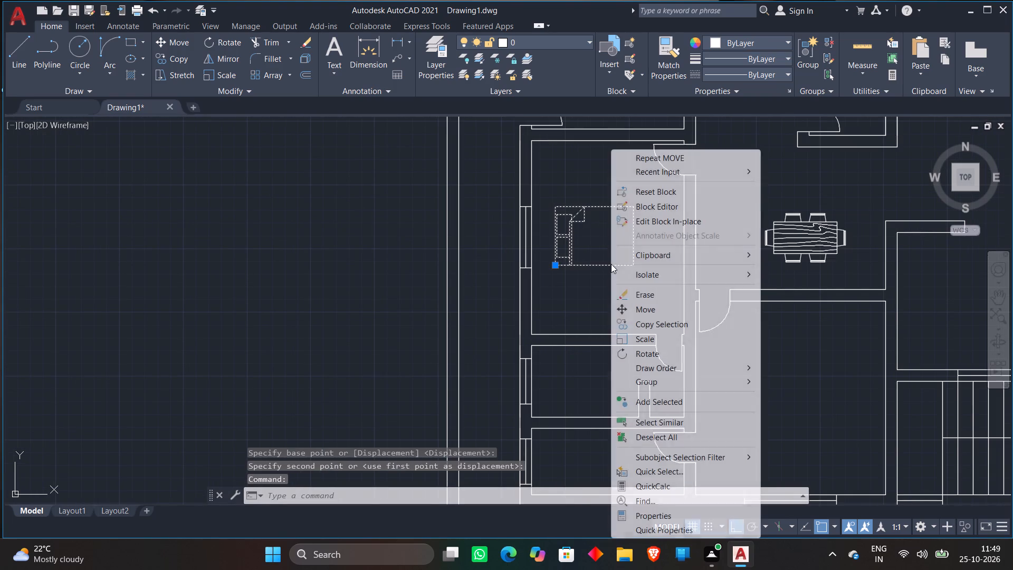
{"action": "left_click", "coordinate": [632, 338]}
{"action": "left_click", "coordinate": [614, 233]}
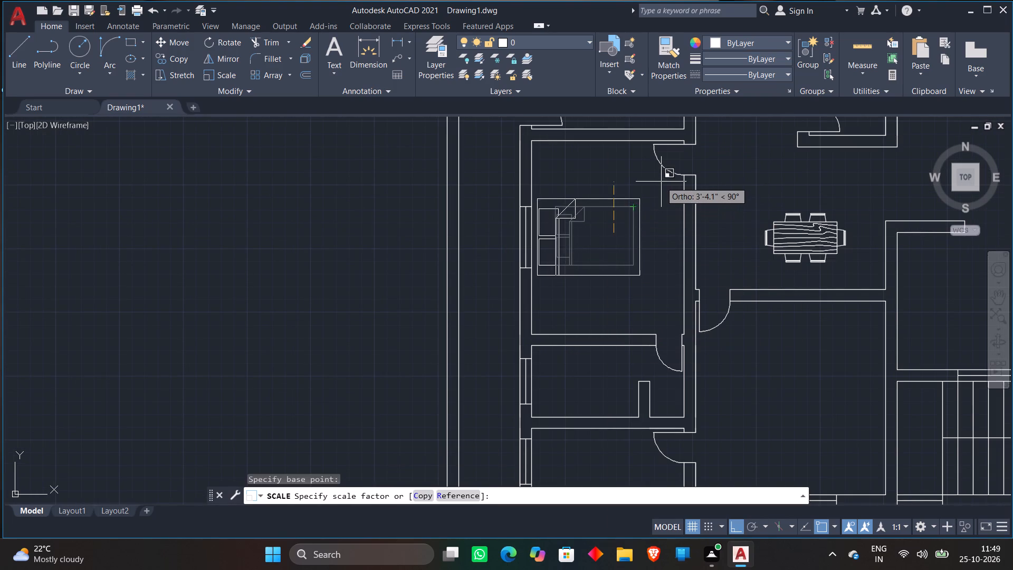
{"action": "left_click", "coordinate": [661, 181]}
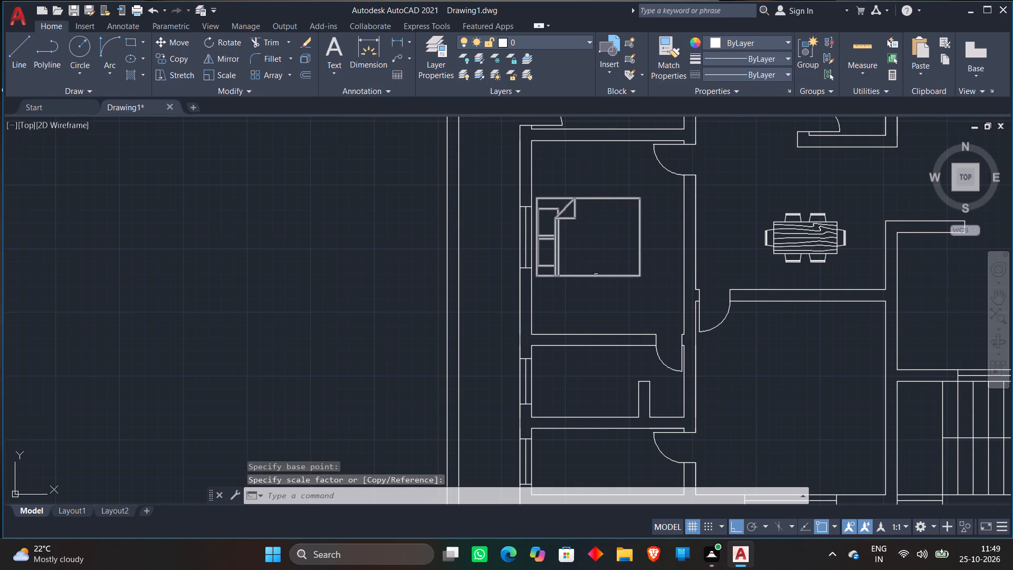
Copy the bed from the west bedroom straight west into the empty area outside the plan.
{"action": "scroll", "coordinate": [613, 229], "scroll_direction": "down", "scroll_amount": 3}
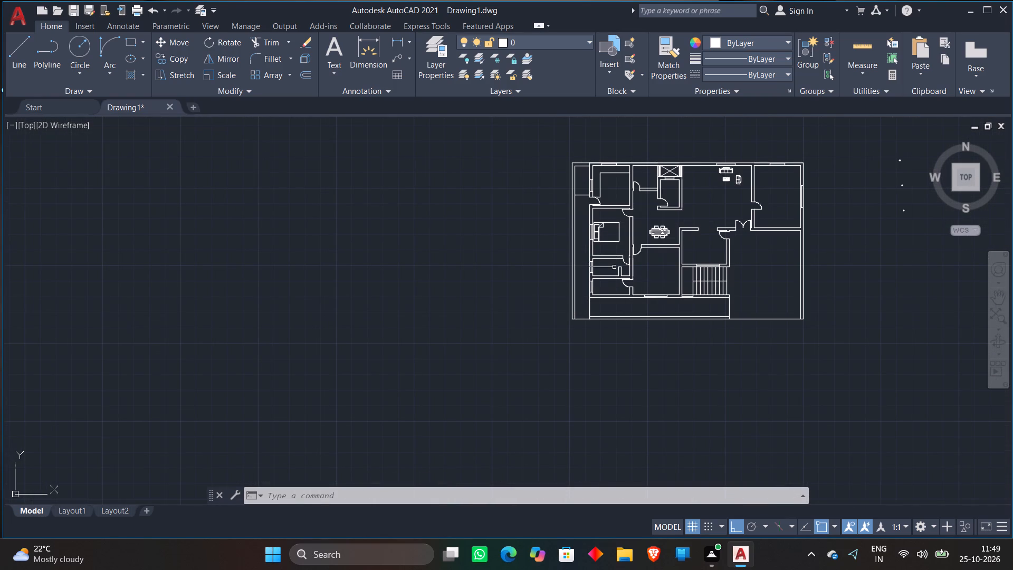
{"action": "left_click", "coordinate": [611, 243]}
{"action": "right_click", "coordinate": [611, 243]}
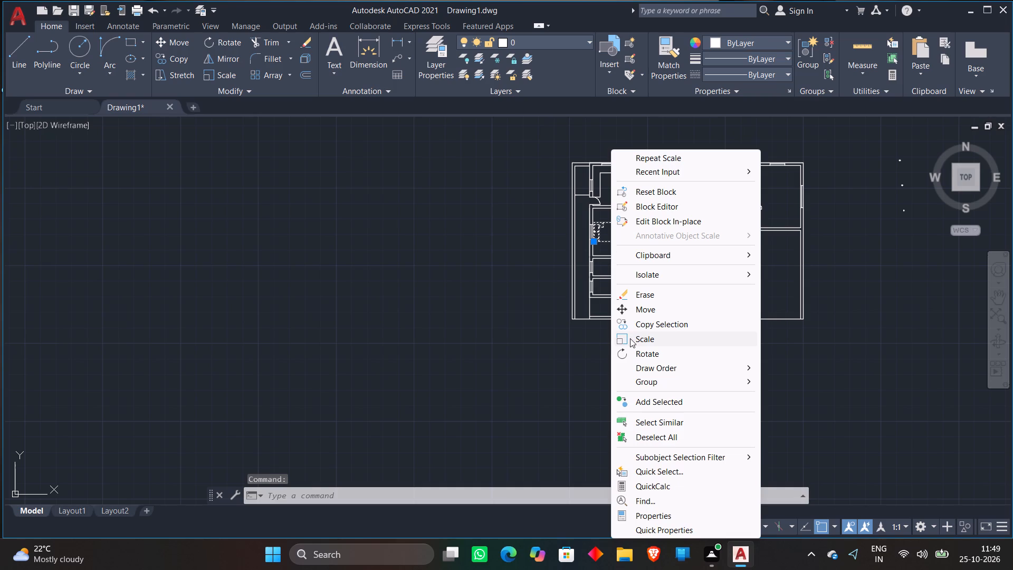
{"action": "left_click", "coordinate": [629, 321]}
{"action": "left_click", "coordinate": [611, 229]}
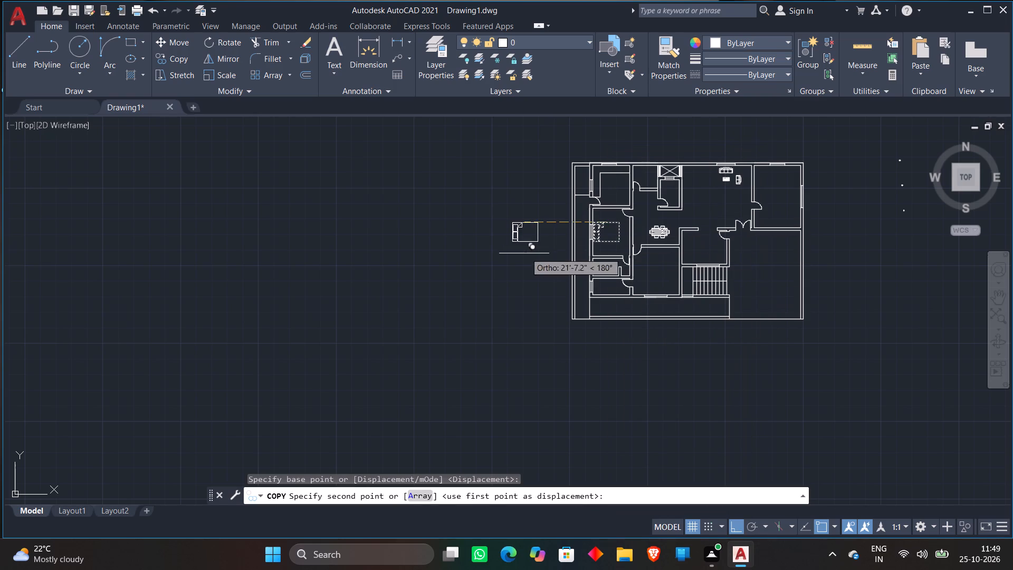
{"action": "left_click", "coordinate": [500, 268]}
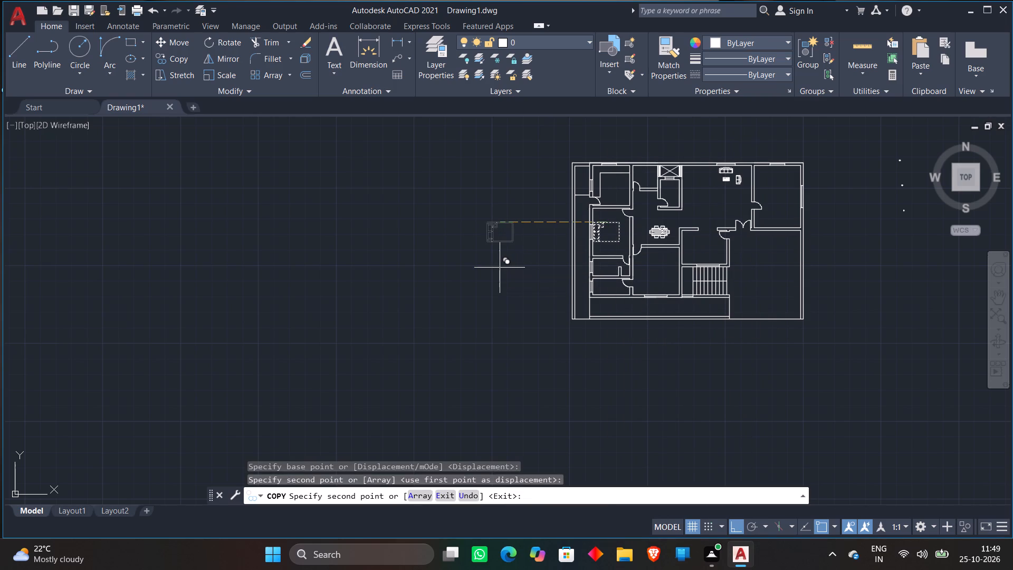
{"action": "key", "text": "space"}
Rotate the bed copy outside the plan 180° so its pillows face east.
{"action": "left_click", "coordinate": [523, 261]}
{"action": "left_click", "coordinate": [446, 190]}
{"action": "right_click", "coordinate": [447, 191]}
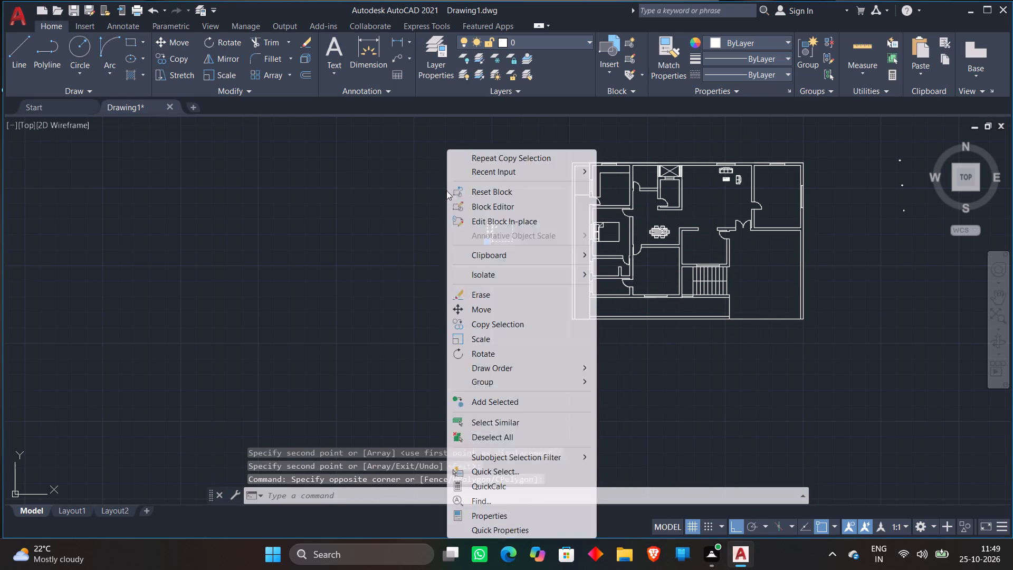
{"action": "left_click", "coordinate": [488, 354]}
{"action": "left_click", "coordinate": [493, 262]}
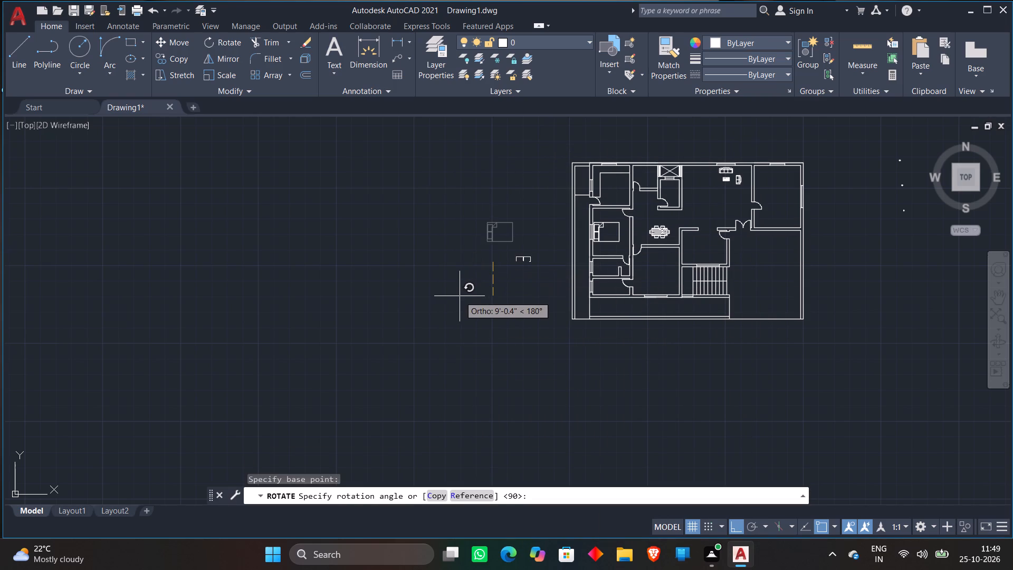
{"action": "left_click", "coordinate": [454, 267]}
Move the rotated bed, with Ortho off, into the room south of the dining table, pillows toward the east wall.
{"action": "left_click", "coordinate": [455, 267]}
{"action": "left_click", "coordinate": [530, 332]}
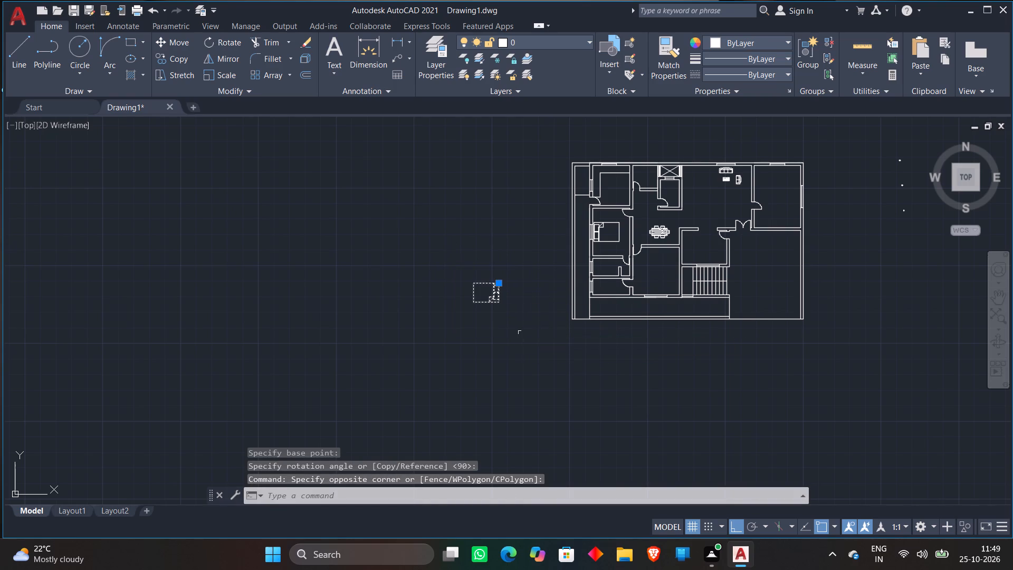
{"action": "left_click", "coordinate": [181, 41]}
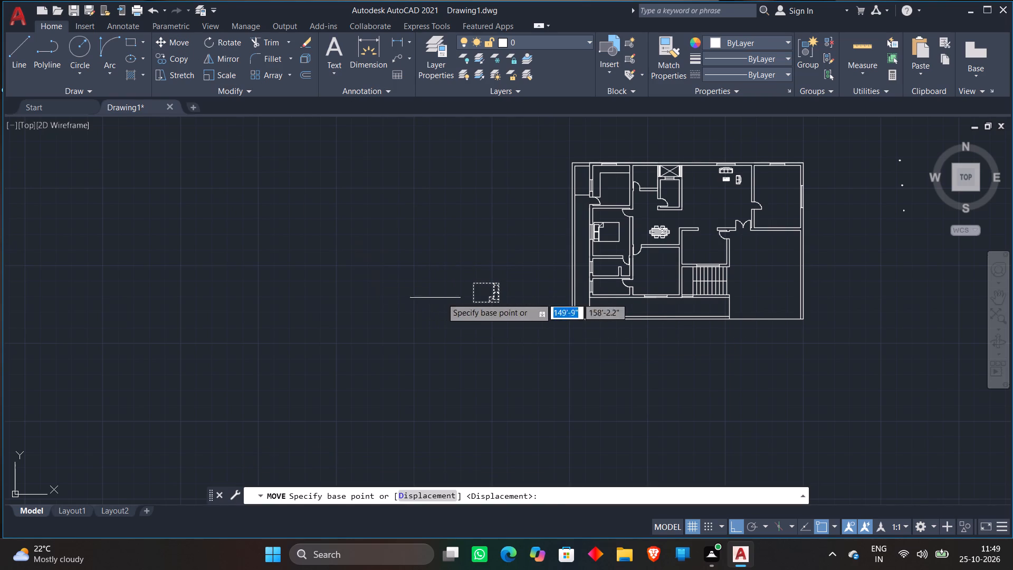
{"action": "left_click", "coordinate": [477, 296]}
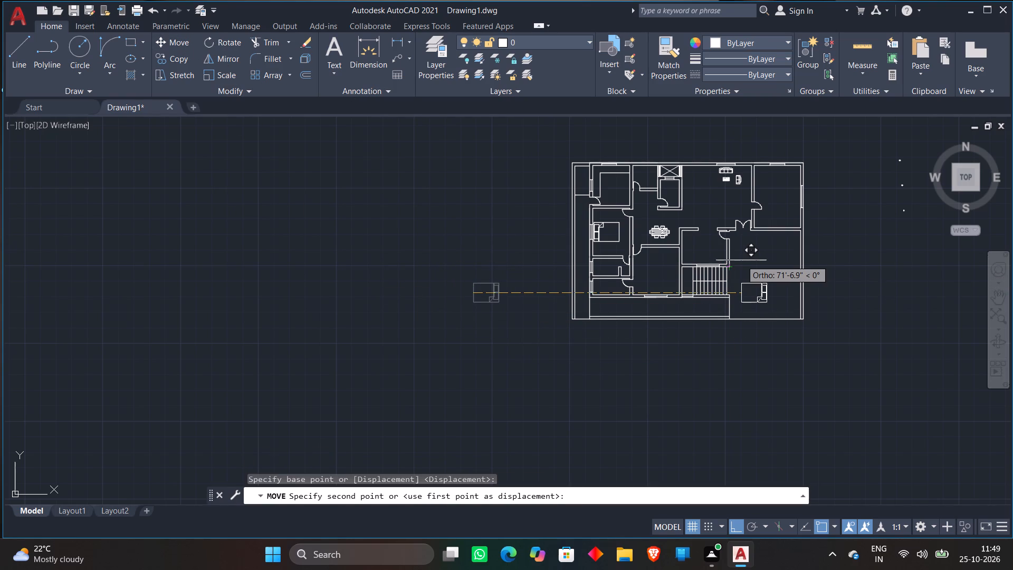
{"action": "key", "text": "F8"}
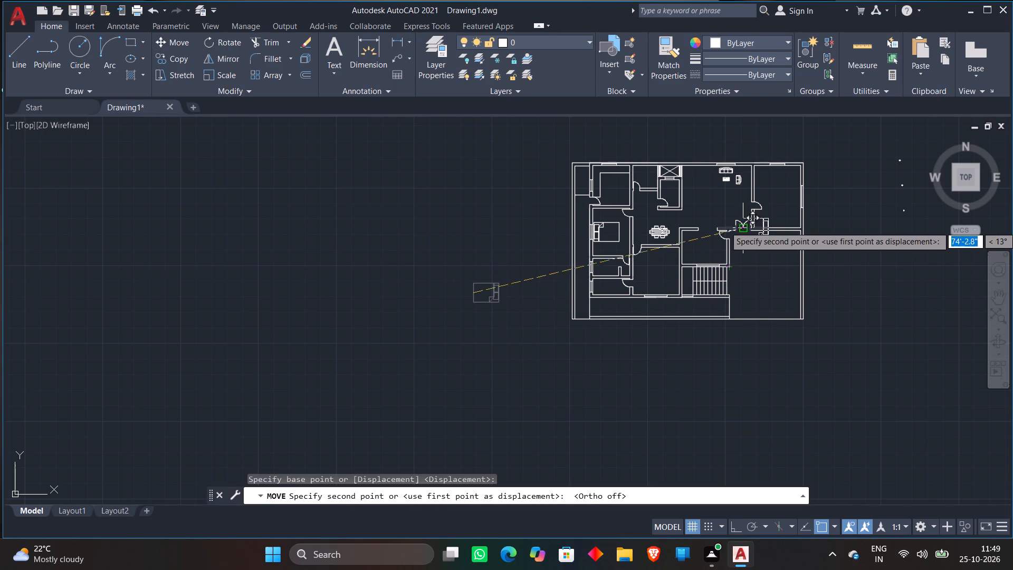
{"action": "scroll", "coordinate": [645, 273], "scroll_direction": "up", "scroll_amount": 2}
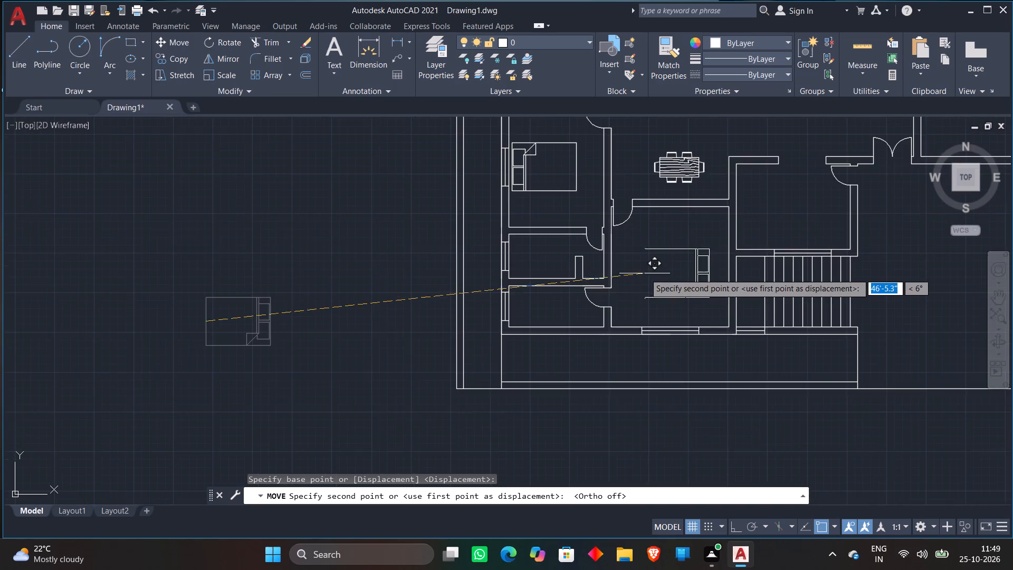
{"action": "scroll", "coordinate": [637, 275], "scroll_direction": "up", "scroll_amount": 2}
{"action": "scroll", "coordinate": [657, 256], "scroll_direction": "down", "scroll_amount": 2}
{"action": "middle_click_drag", "start_coordinate": [634, 270], "coordinate": [606, 294]}
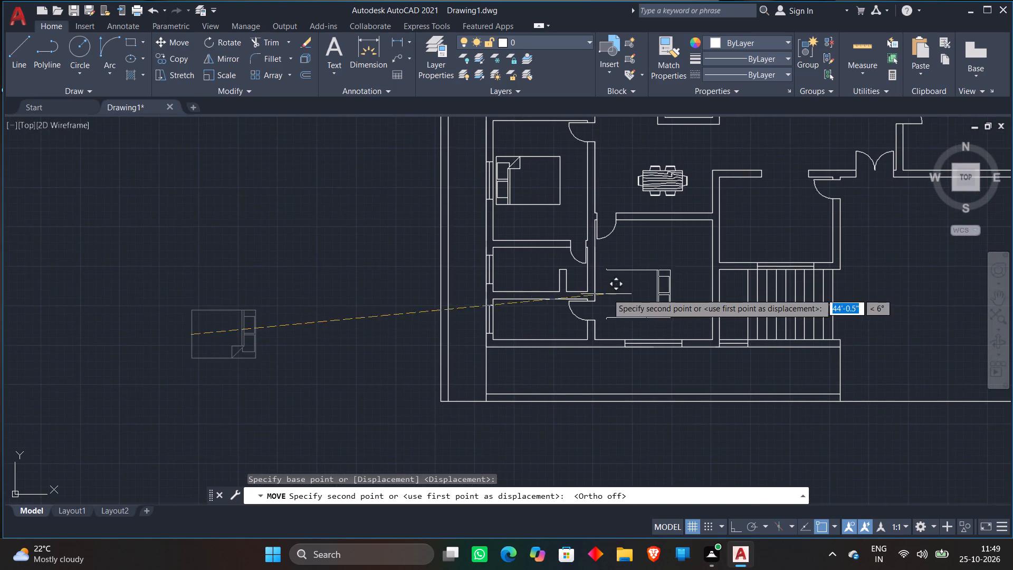
{"action": "scroll", "coordinate": [635, 284], "scroll_direction": "up", "scroll_amount": 2}
{"action": "left_click", "coordinate": [648, 268]}
Copy the bed from the room south of the dining table into the northeast bedroom, pillows by the east window.
{"action": "scroll", "coordinate": [648, 268], "scroll_direction": "down", "scroll_amount": 1}
{"action": "left_click", "coordinate": [648, 268]}
{"action": "right_click", "coordinate": [648, 268]}
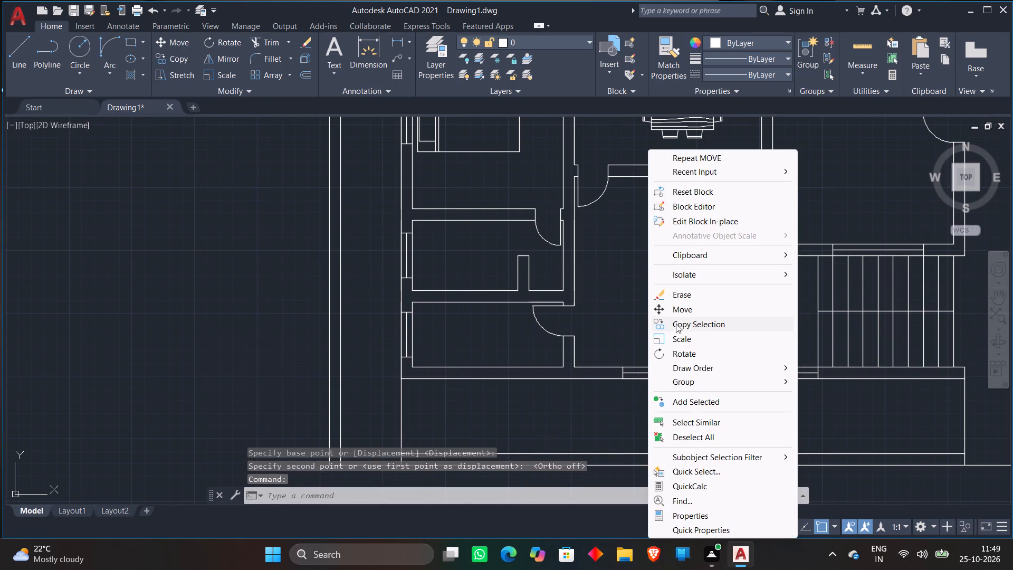
{"action": "left_click", "coordinate": [677, 319]}
{"action": "left_click", "coordinate": [679, 304]}
{"action": "scroll", "coordinate": [682, 303], "scroll_direction": "down", "scroll_amount": 4}
{"action": "middle_click_drag", "start_coordinate": [682, 303], "coordinate": [635, 346]}
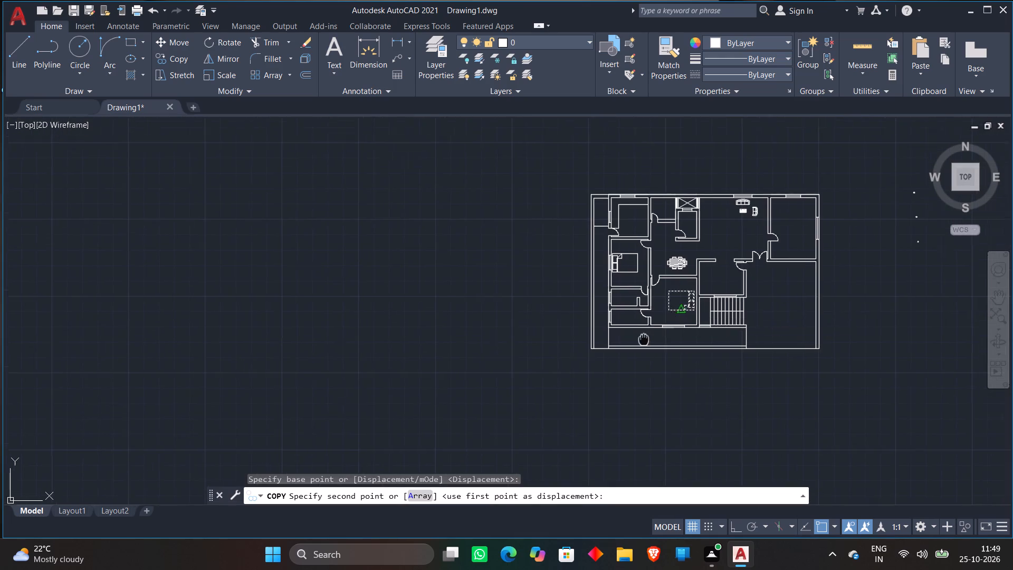
{"action": "middle_click_drag", "start_coordinate": [635, 346], "coordinate": [597, 377]}
{"action": "scroll", "coordinate": [730, 290], "scroll_direction": "up", "scroll_amount": 3}
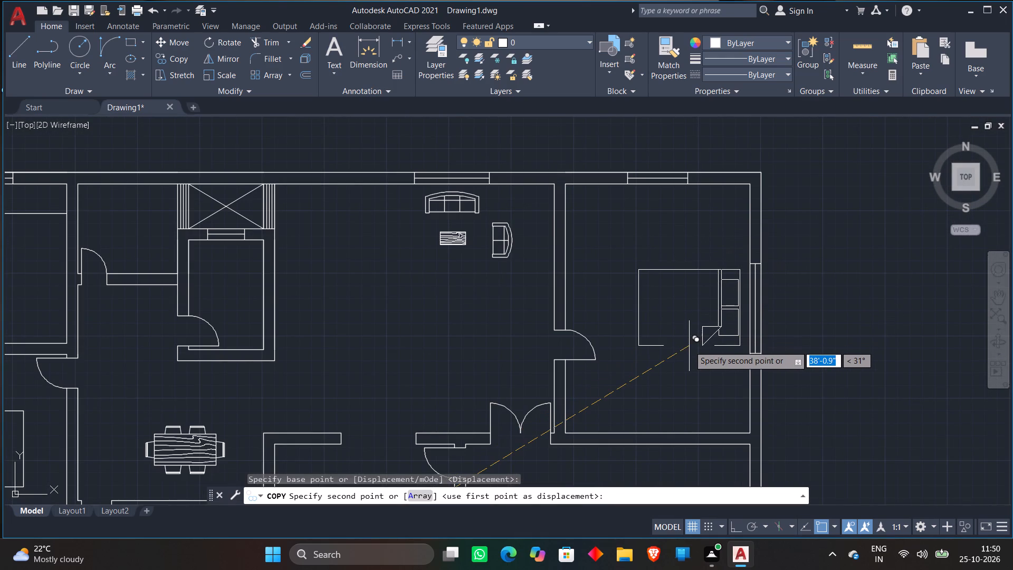
{"action": "left_click", "coordinate": [690, 346]}
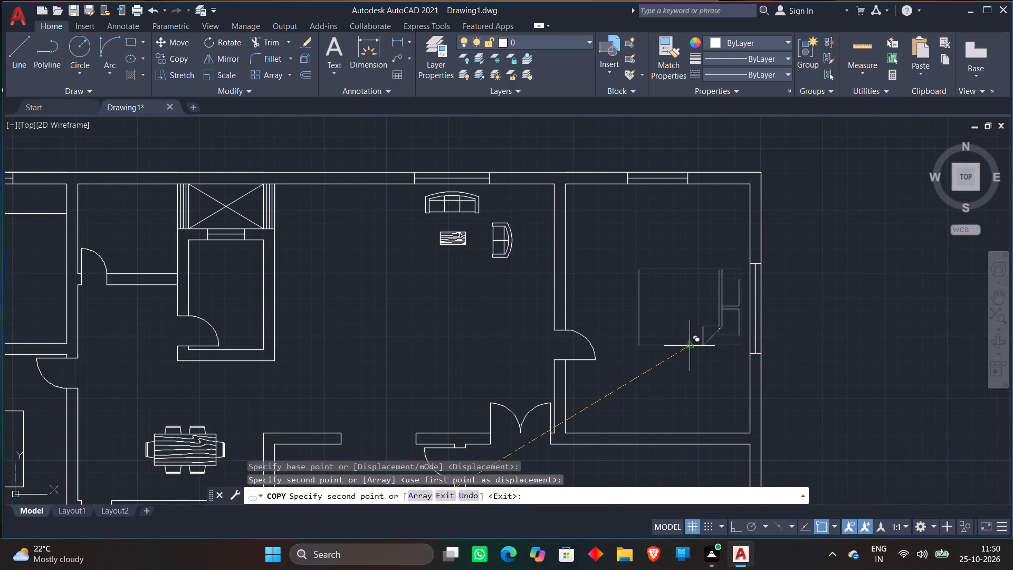
{"action": "key", "text": "space"}
Copy the living room's three-seat and two-seat sofas together to the empty area east of the plan.
{"action": "scroll", "coordinate": [690, 346], "scroll_direction": "down", "scroll_amount": 1}
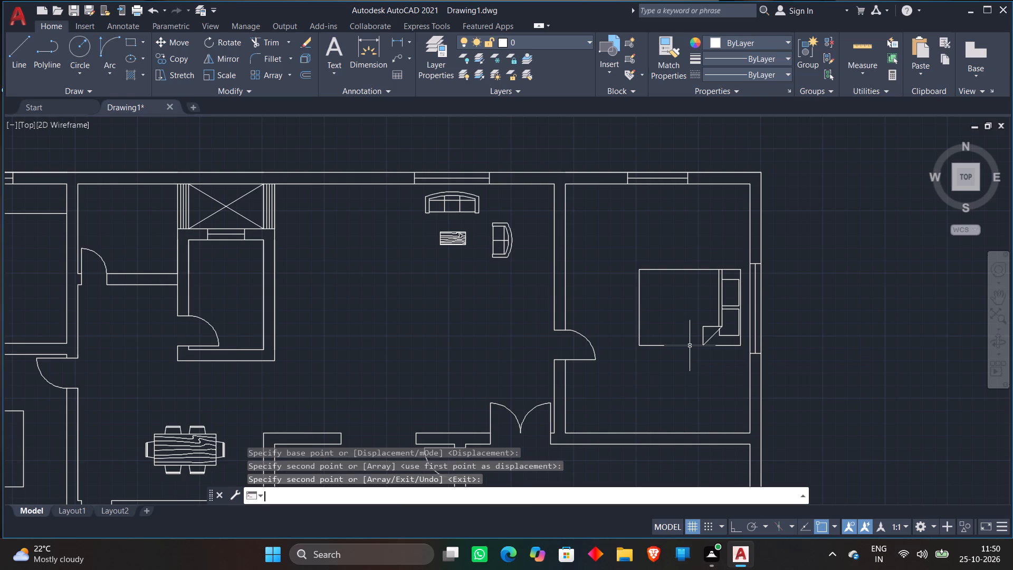
{"action": "scroll", "coordinate": [705, 339], "scroll_direction": "down", "scroll_amount": 2}
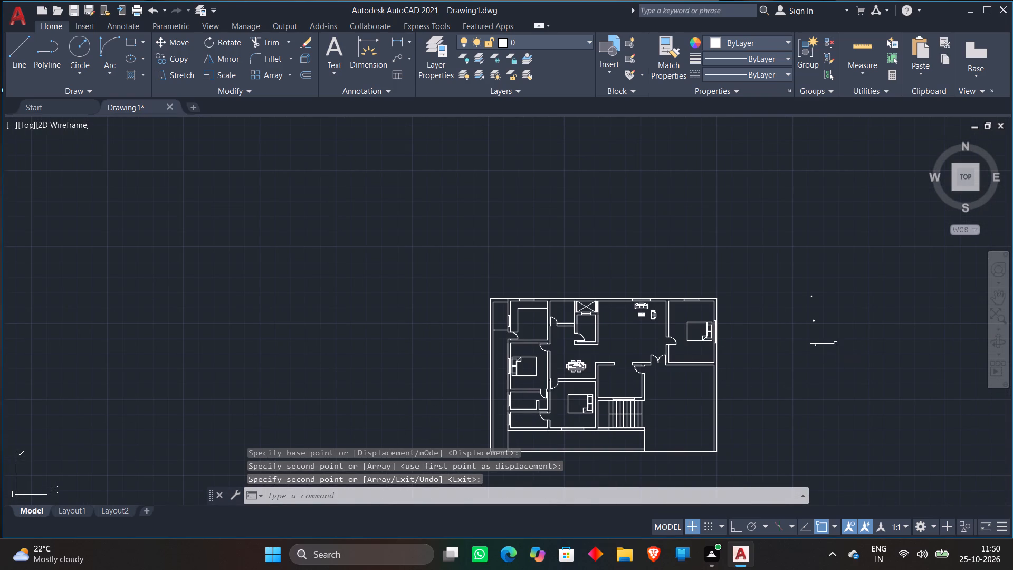
{"action": "scroll", "coordinate": [843, 333], "scroll_direction": "up", "scroll_amount": 4}
{"action": "scroll", "coordinate": [633, 375], "scroll_direction": "down", "scroll_amount": 3}
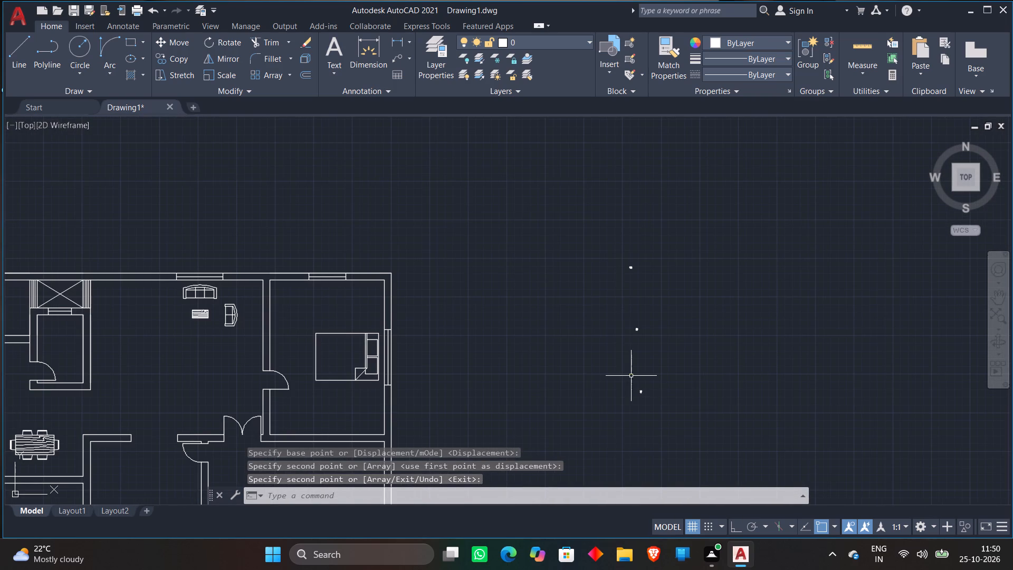
{"action": "middle_click_drag", "start_coordinate": [631, 376], "coordinate": [662, 280]}
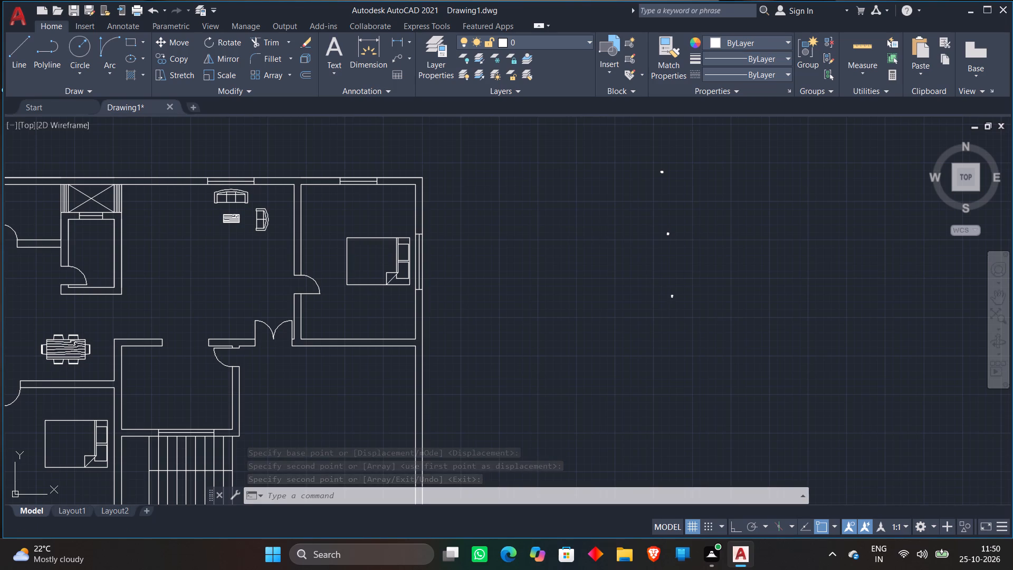
{"action": "left_click", "coordinate": [241, 199]}
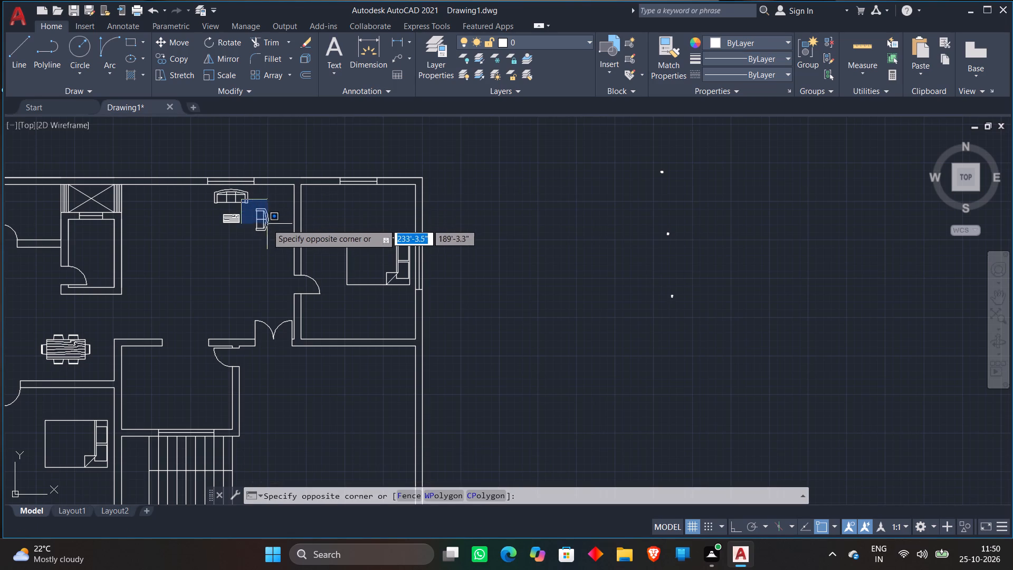
{"action": "left_click", "coordinate": [227, 199]}
{"action": "left_click", "coordinate": [255, 219]}
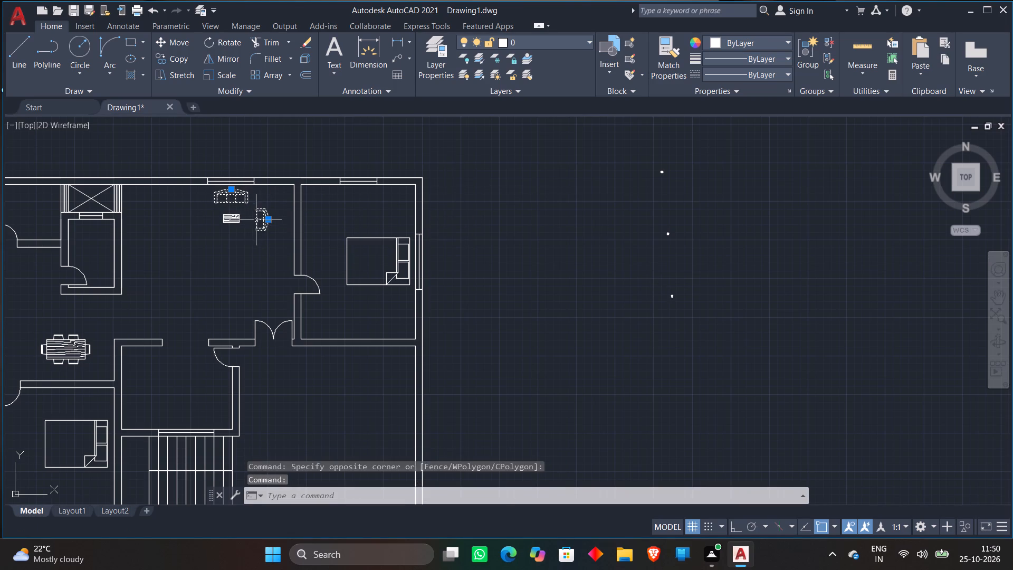
{"action": "left_click", "coordinate": [164, 62]}
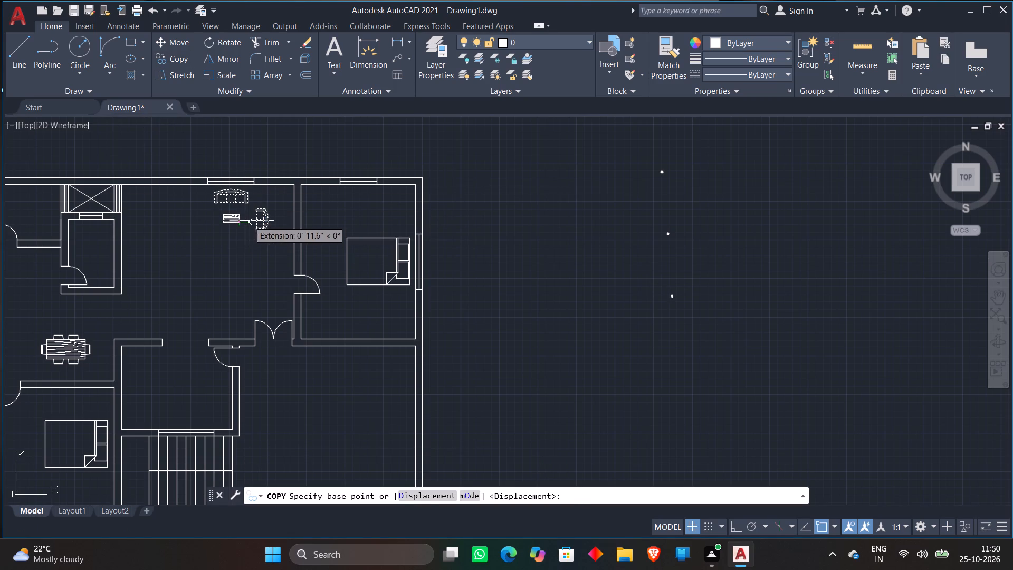
{"action": "left_click", "coordinate": [249, 221]}
{"action": "left_click", "coordinate": [559, 271]}
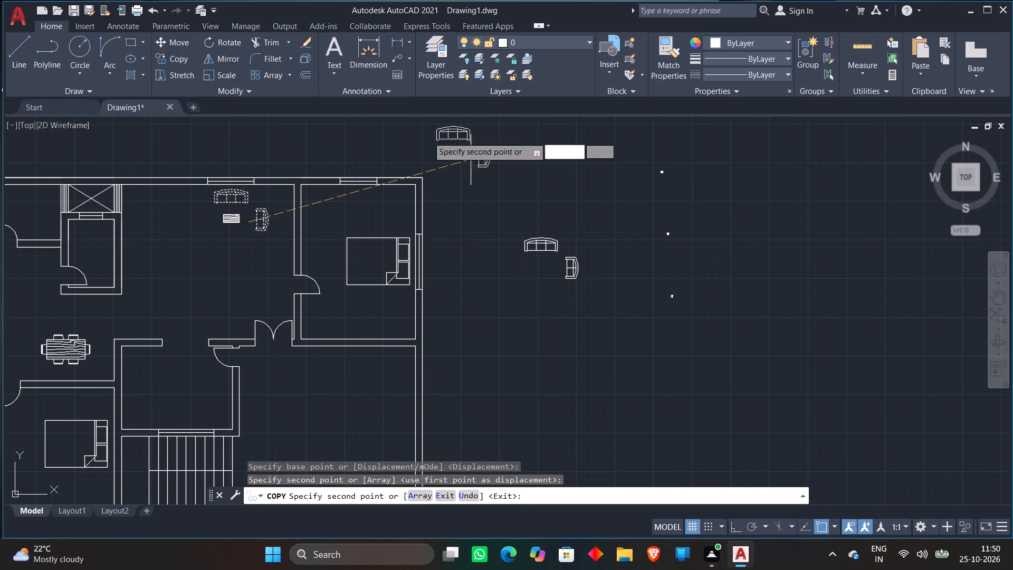
{"action": "left_click", "coordinate": [17, 59]}
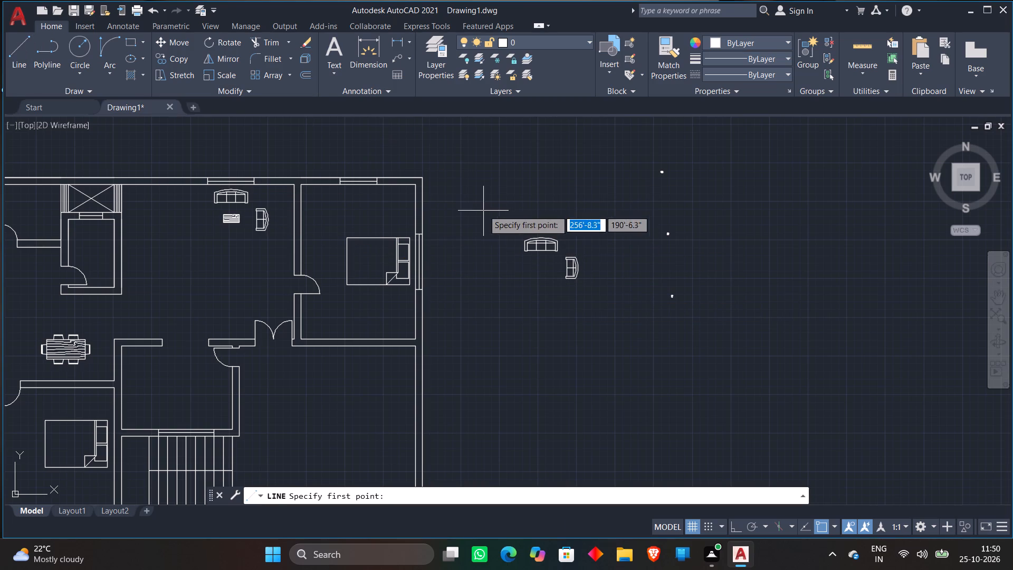
Rotate the copied three-seat and two-seat sofas together 90° counterclockwise, with Ortho on, in the empty area east of the plan.
{"action": "left_click", "coordinate": [220, 42]}
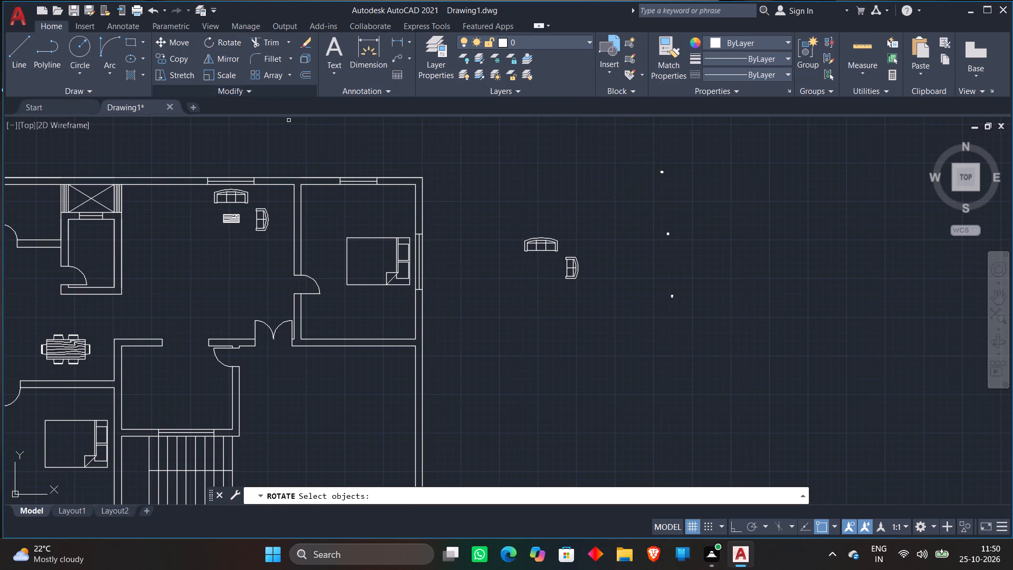
{"action": "left_click", "coordinate": [624, 301]}
{"action": "left_click", "coordinate": [488, 232]}
{"action": "right_click", "coordinate": [567, 309]}
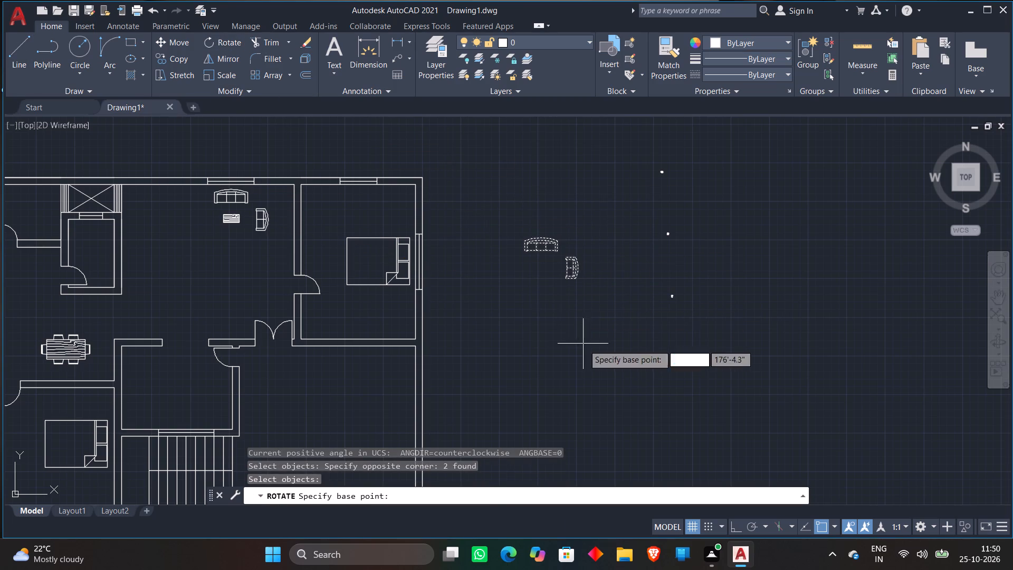
{"action": "left_click", "coordinate": [585, 349]}
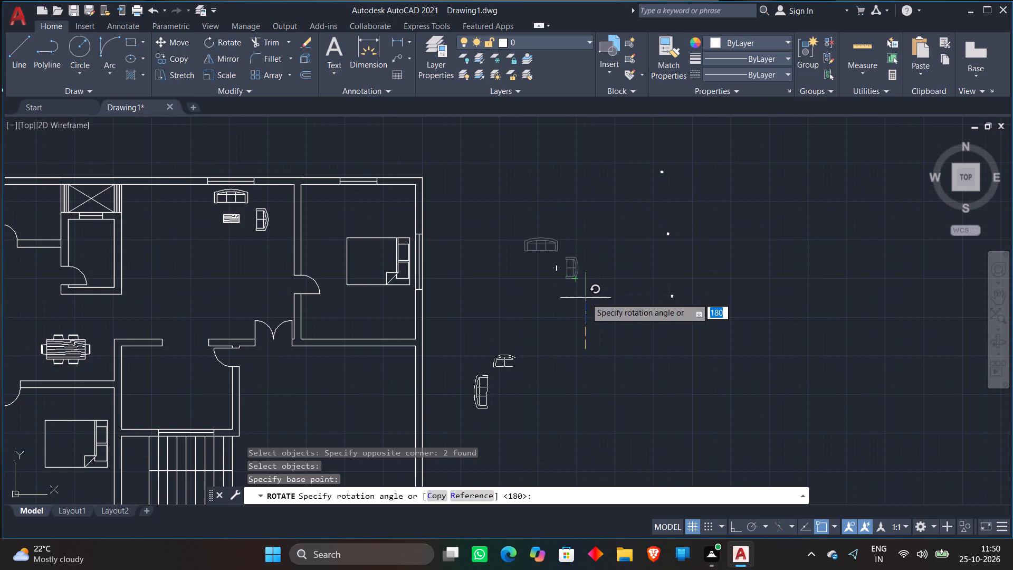
{"action": "key", "text": "F8"}
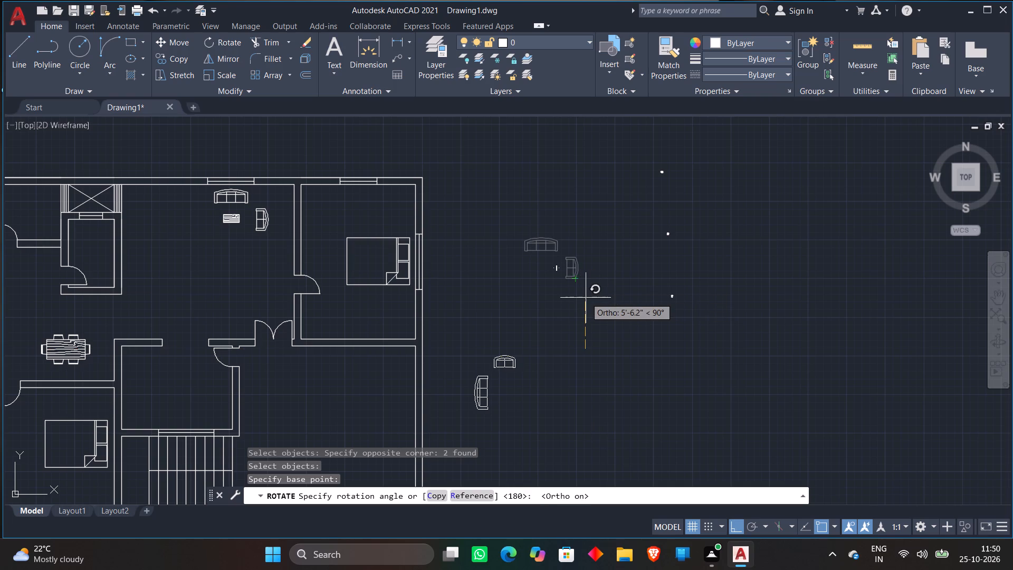
{"action": "left_click", "coordinate": [586, 298]}
Move the two rotated sofas into the room north of the staircase, with the three-seat sofa along its west wall.
{"action": "scroll", "coordinate": [552, 357], "scroll_direction": "down", "scroll_amount": 2}
{"action": "middle_click_drag", "start_coordinate": [552, 357], "coordinate": [552, 357]}
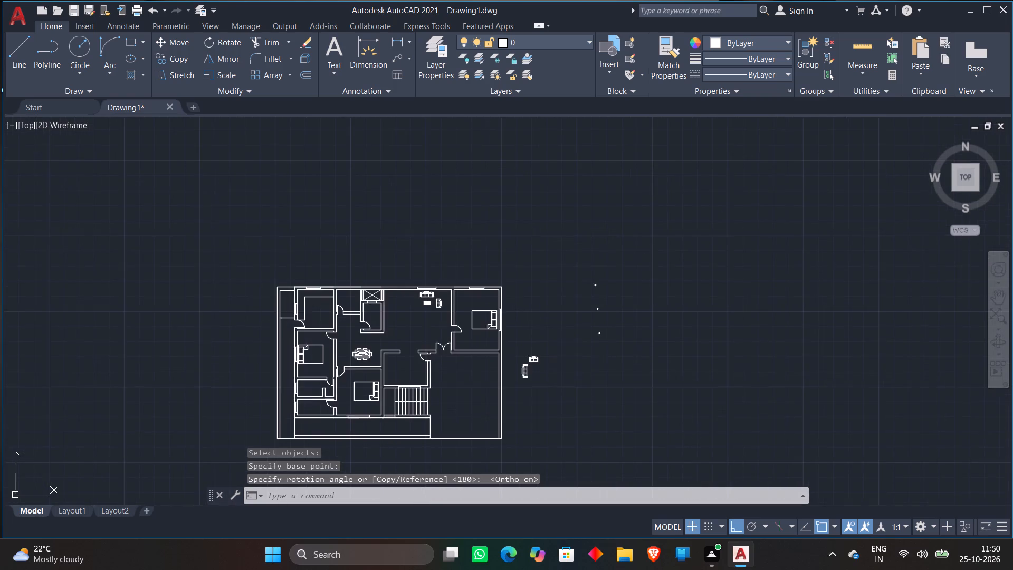
{"action": "middle_click_drag", "start_coordinate": [552, 357], "coordinate": [587, 269]}
{"action": "left_click", "coordinate": [552, 255]}
{"action": "left_click", "coordinate": [594, 338]}
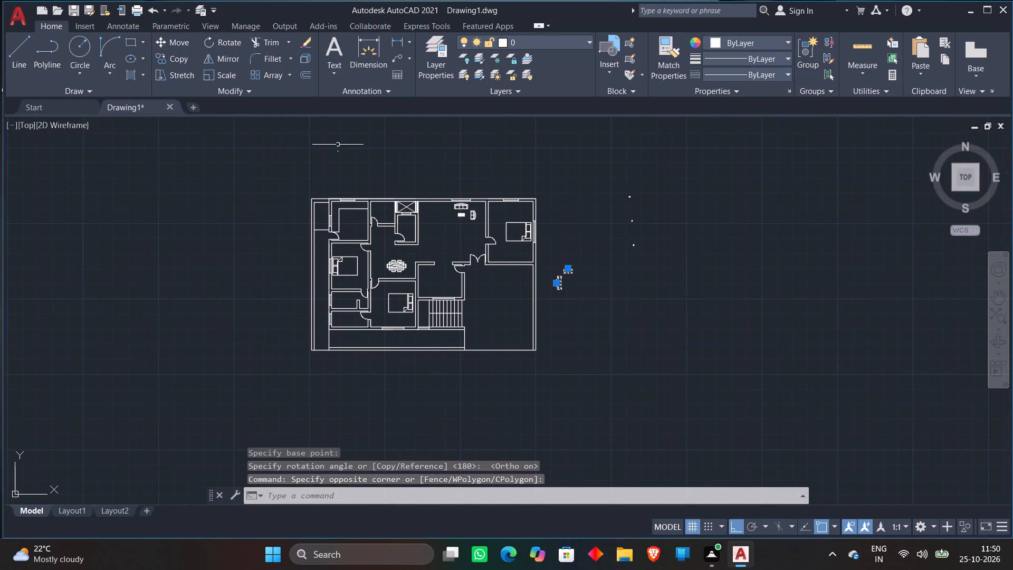
{"action": "left_click", "coordinate": [167, 39]}
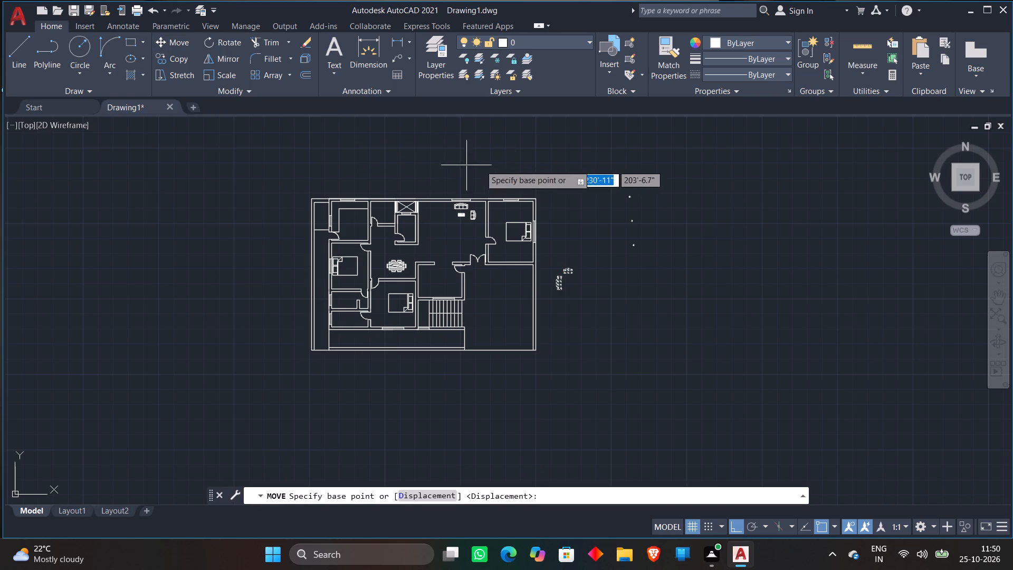
{"action": "left_click", "coordinate": [565, 277]}
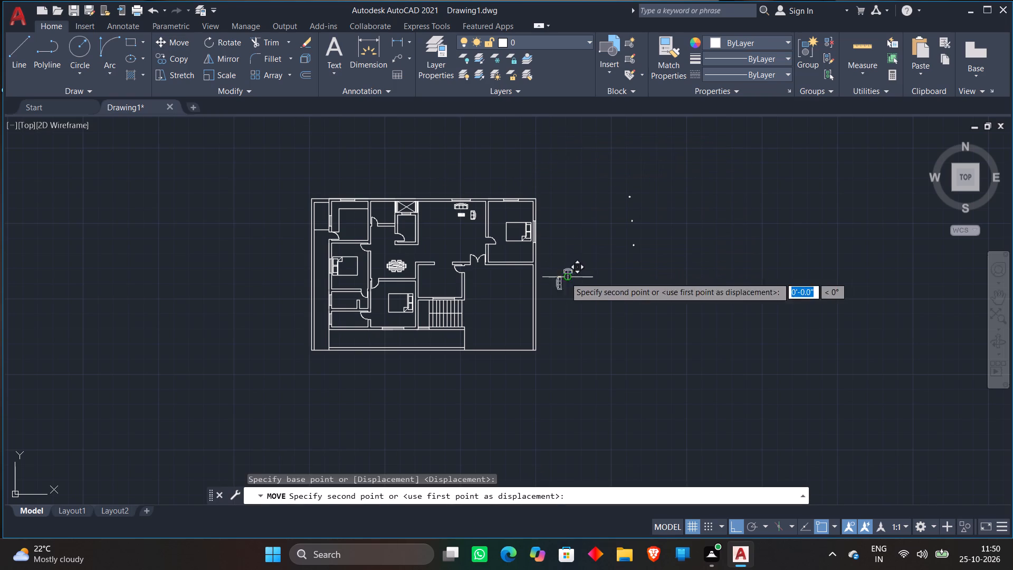
{"action": "scroll", "coordinate": [422, 273], "scroll_direction": "up", "scroll_amount": 5}
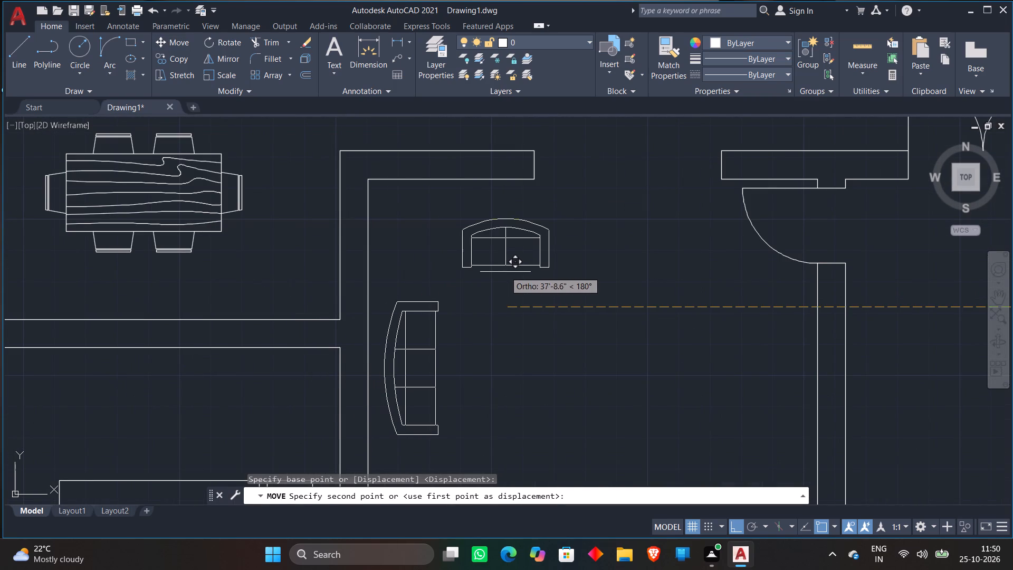
{"action": "left_click", "coordinate": [505, 272]}
Copy the living room's coffee table, with Ortho off, to the open floor beside the sofas in the room north of the staircase.
{"action": "scroll", "coordinate": [591, 224], "scroll_direction": "down", "scroll_amount": 3}
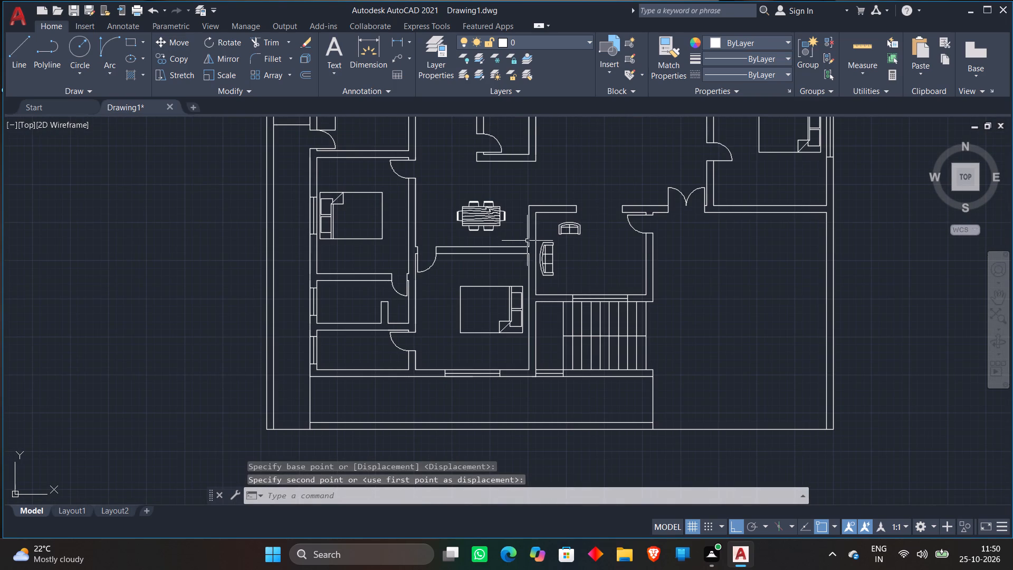
{"action": "middle_click_drag", "start_coordinate": [599, 161], "coordinate": [575, 357]}
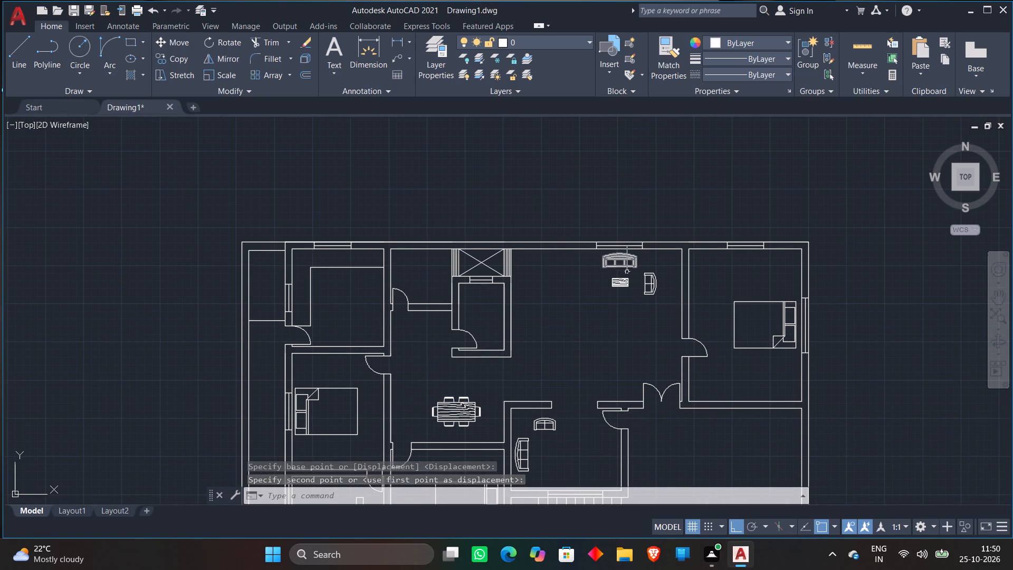
{"action": "left_click", "coordinate": [625, 282]}
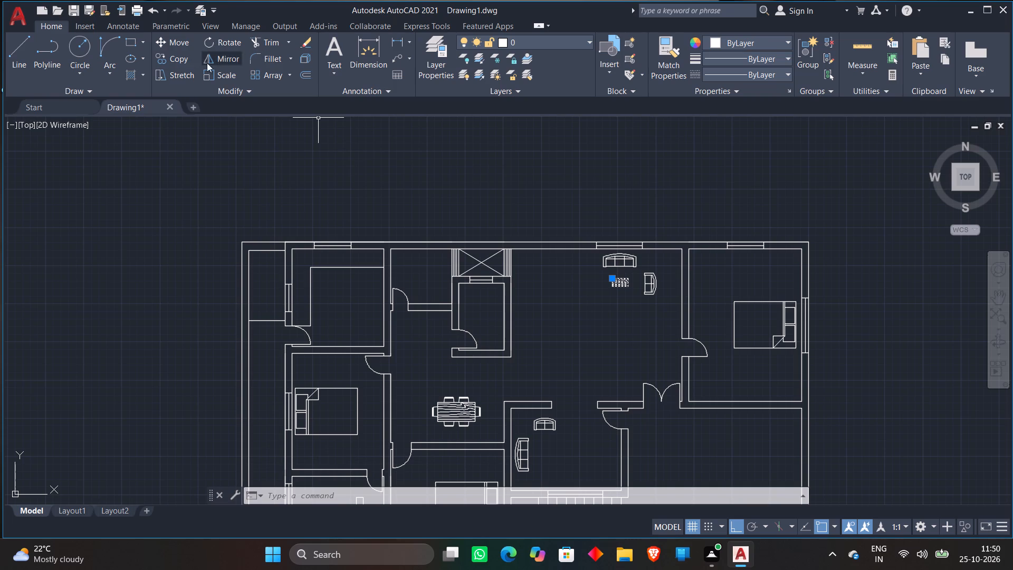
{"action": "left_click", "coordinate": [177, 60]}
{"action": "left_click", "coordinate": [624, 293]}
{"action": "scroll", "coordinate": [569, 385], "scroll_direction": "down", "scroll_amount": 1}
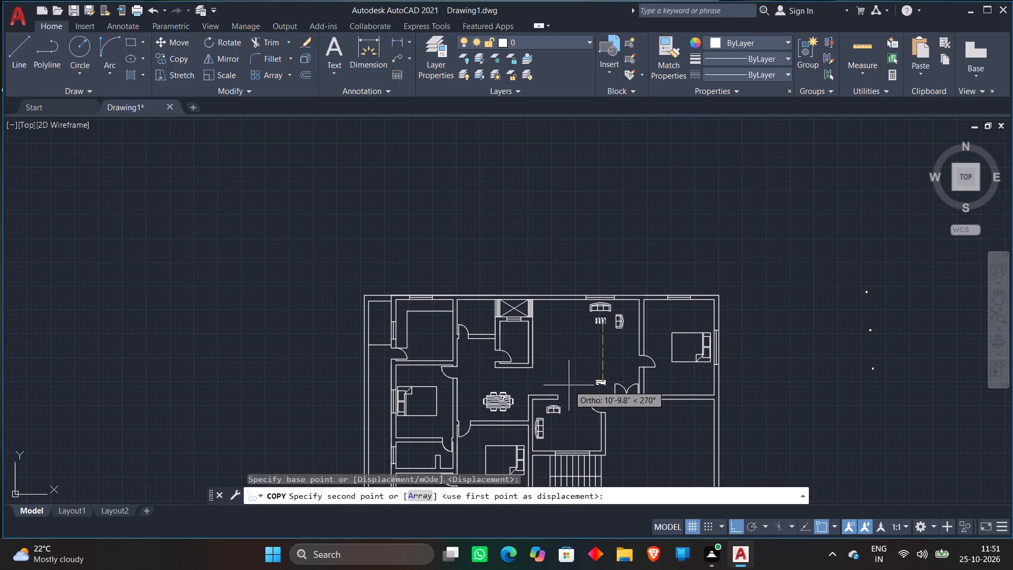
{"action": "middle_click_drag", "start_coordinate": [566, 383], "coordinate": [598, 307]}
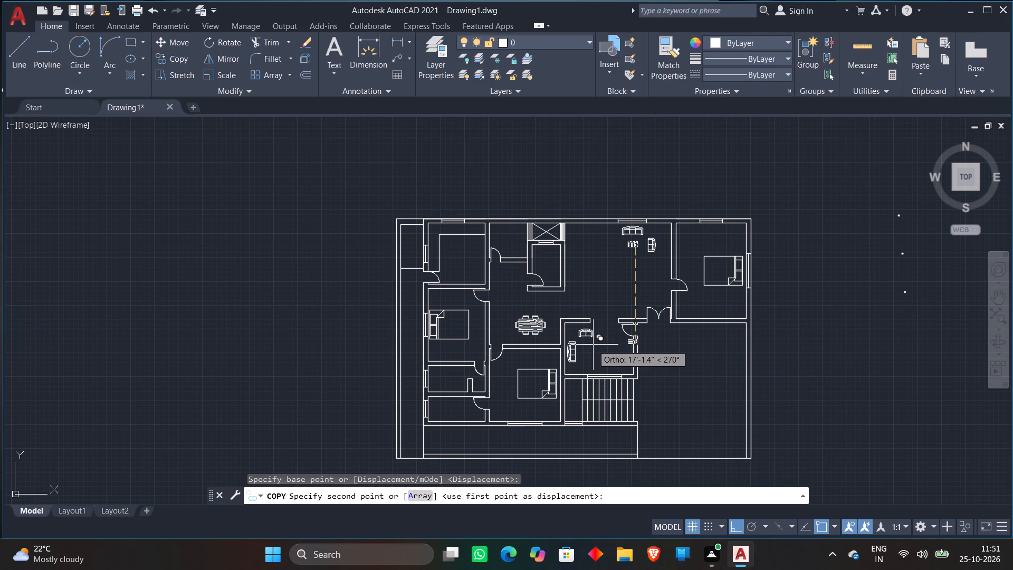
{"action": "key", "text": "F8"}
{"action": "scroll", "coordinate": [594, 351], "scroll_direction": "up", "scroll_amount": 5}
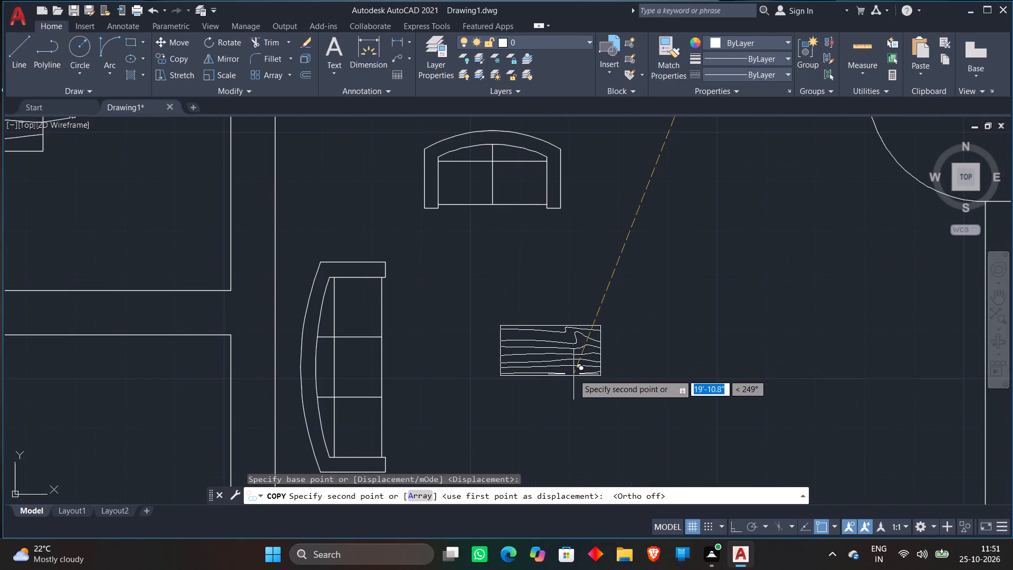
{"action": "left_click", "coordinate": [561, 378]}
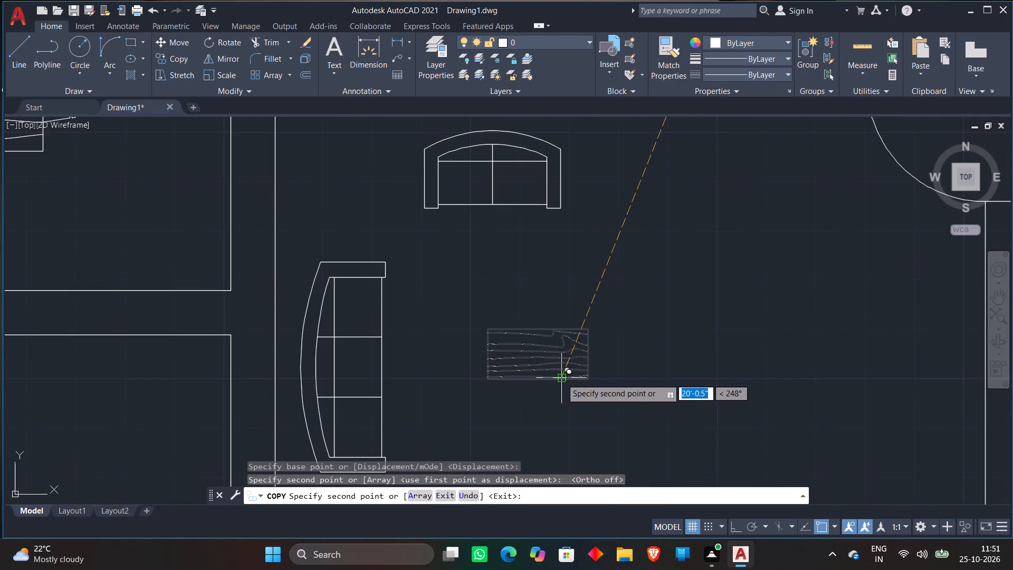
{"action": "key", "text": "space"}
Rotate the copied coffee table 90° with Ortho on so its long side runs parallel to the three-seat sofa.
{"action": "scroll", "coordinate": [629, 382], "scroll_direction": "down", "scroll_amount": 1}
{"action": "middle_click_drag", "start_coordinate": [628, 383], "coordinate": [666, 323]}
{"action": "scroll", "coordinate": [665, 324], "scroll_direction": "up", "scroll_amount": 1}
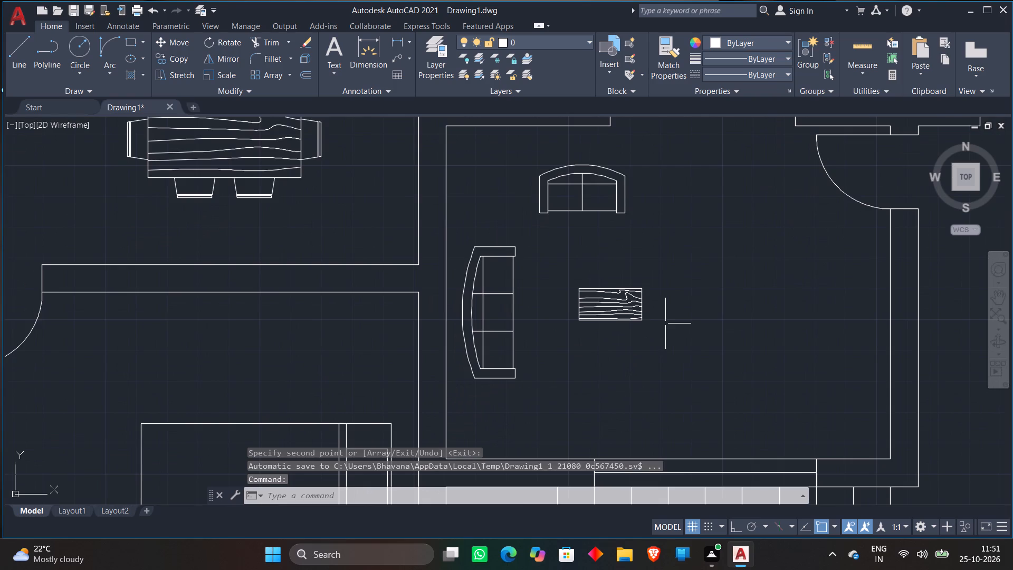
{"action": "left_click", "coordinate": [665, 359]}
{"action": "left_click", "coordinate": [461, 230]}
{"action": "right_click", "coordinate": [610, 239]}
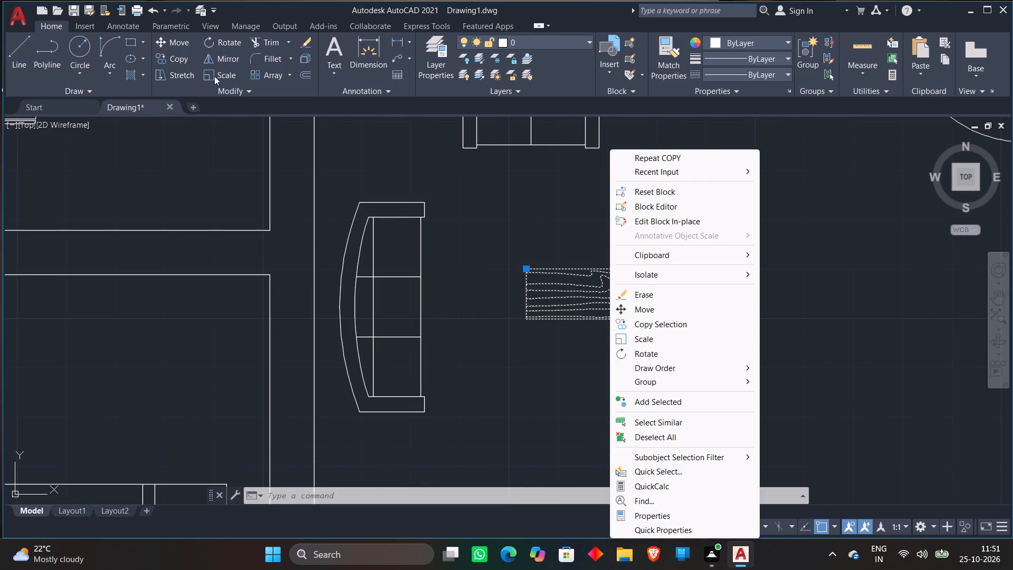
{"action": "left_click", "coordinate": [237, 41]}
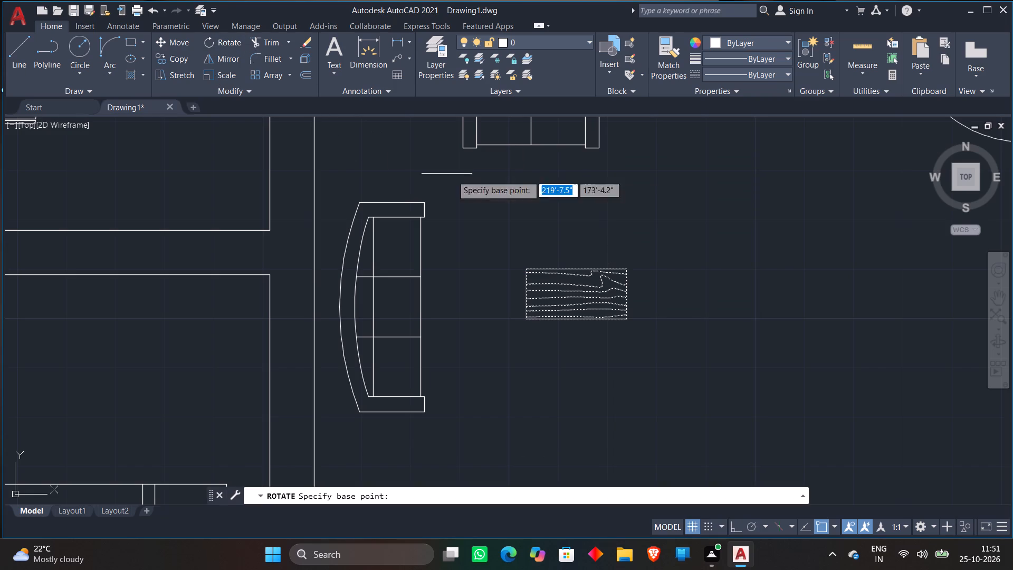
{"action": "left_click", "coordinate": [604, 255]}
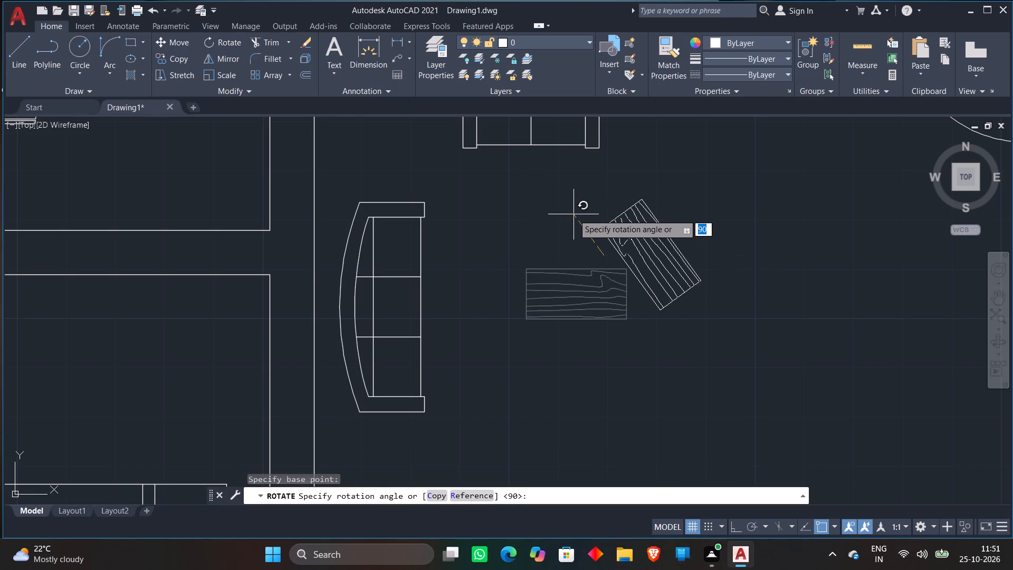
{"action": "key", "text": "F8"}
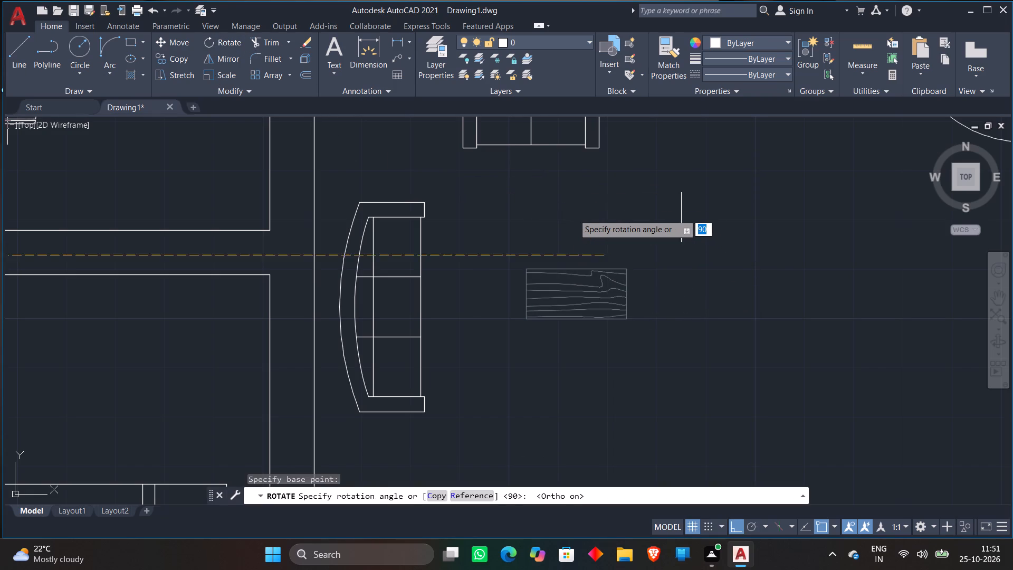
{"action": "left_click", "coordinate": [600, 224]}
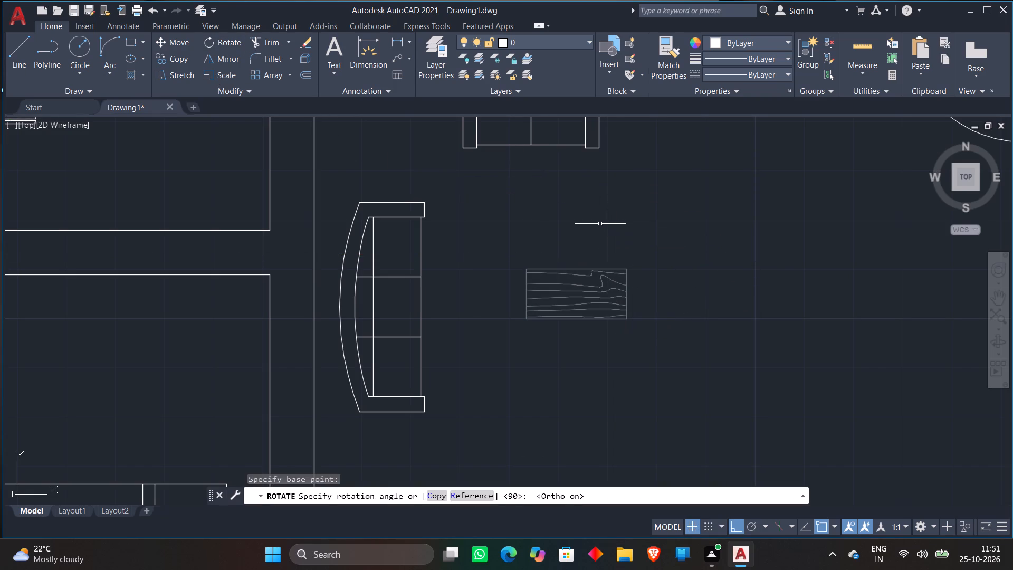
Move the rotated coffee table, with Ortho off, to the space in front of the three-seat sofa.
{"action": "left_click", "coordinate": [714, 359]}
{"action": "left_click", "coordinate": [601, 212]}
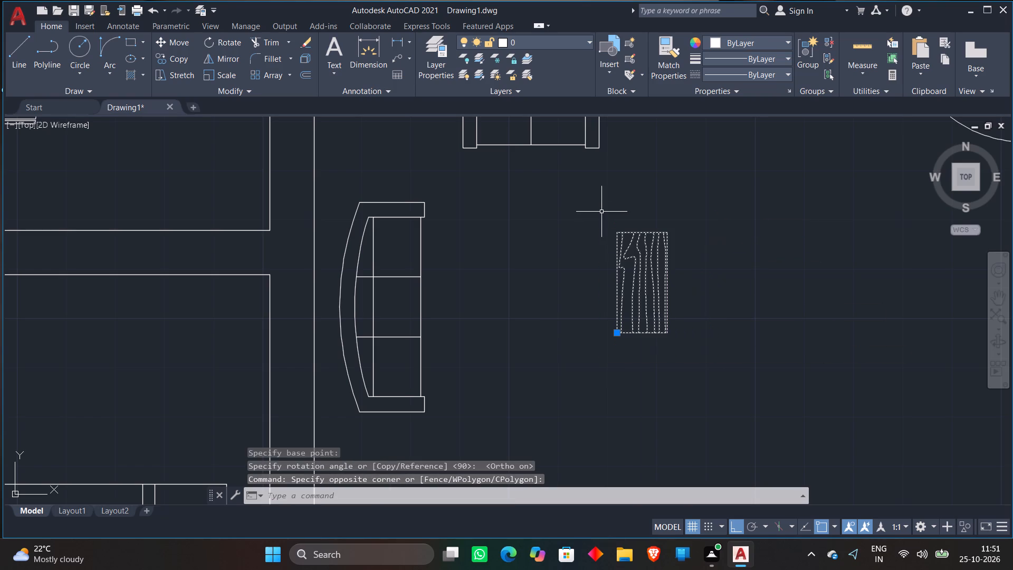
{"action": "key", "text": "m"}
{"action": "key", "text": "space"}
{"action": "left_click", "coordinate": [635, 280]}
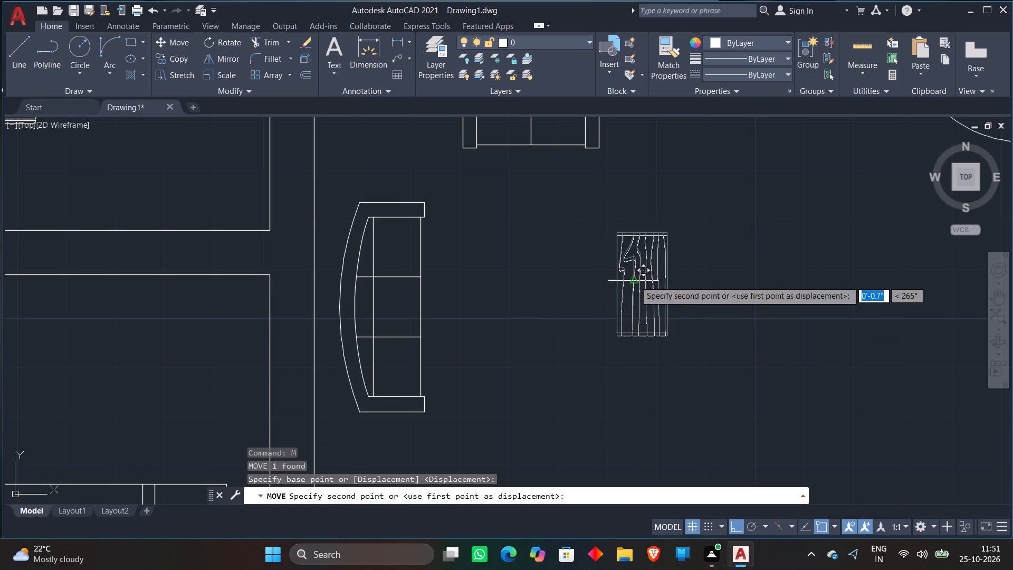
{"action": "key", "text": "F8"}
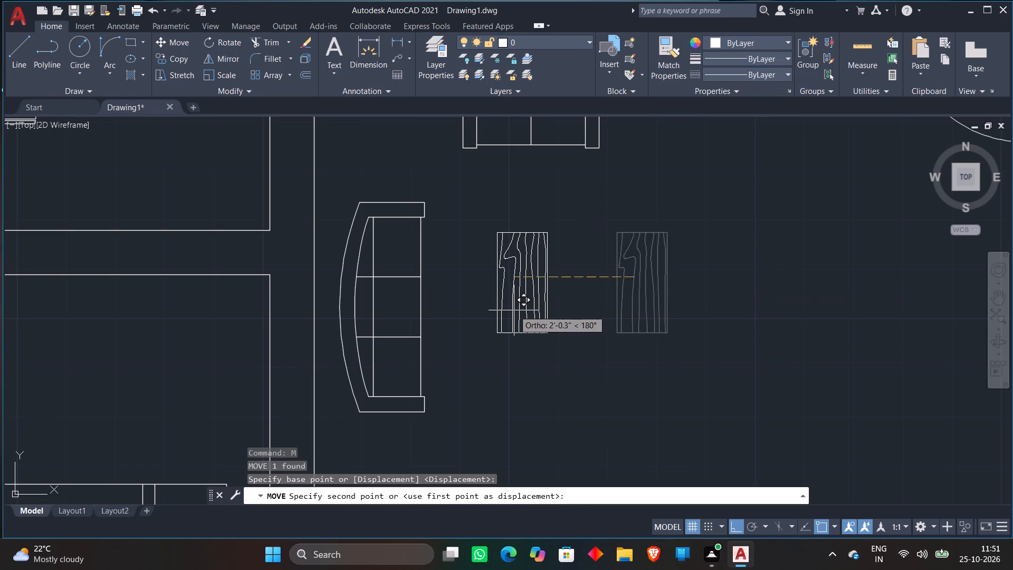
{"action": "left_click", "coordinate": [529, 300]}
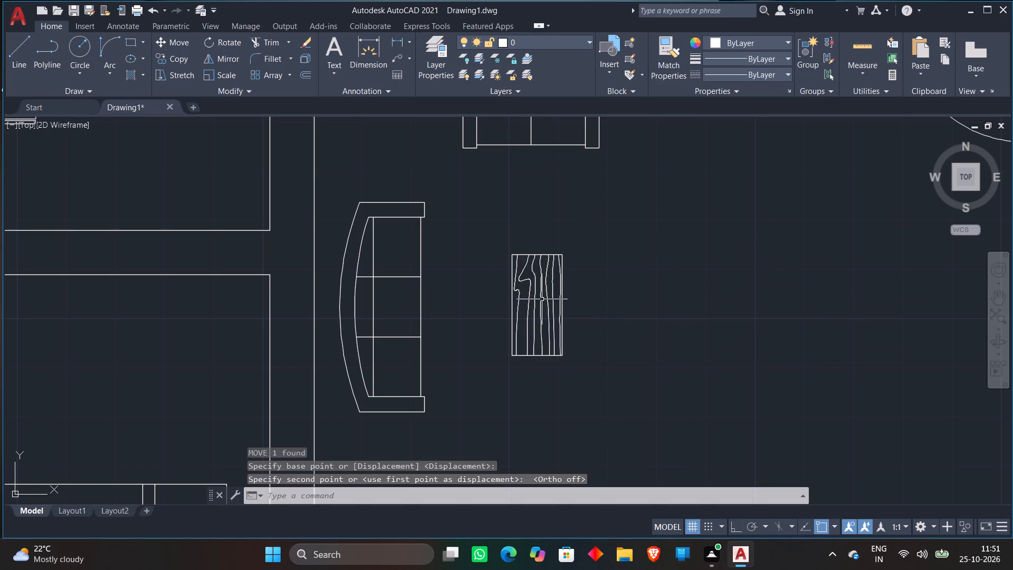
Move the tiny toilet block, southernmost of the three blocks east of the plan, into the small room south of the crossed shaft.
{"action": "scroll", "coordinate": [586, 341], "scroll_direction": "down", "scroll_amount": 4}
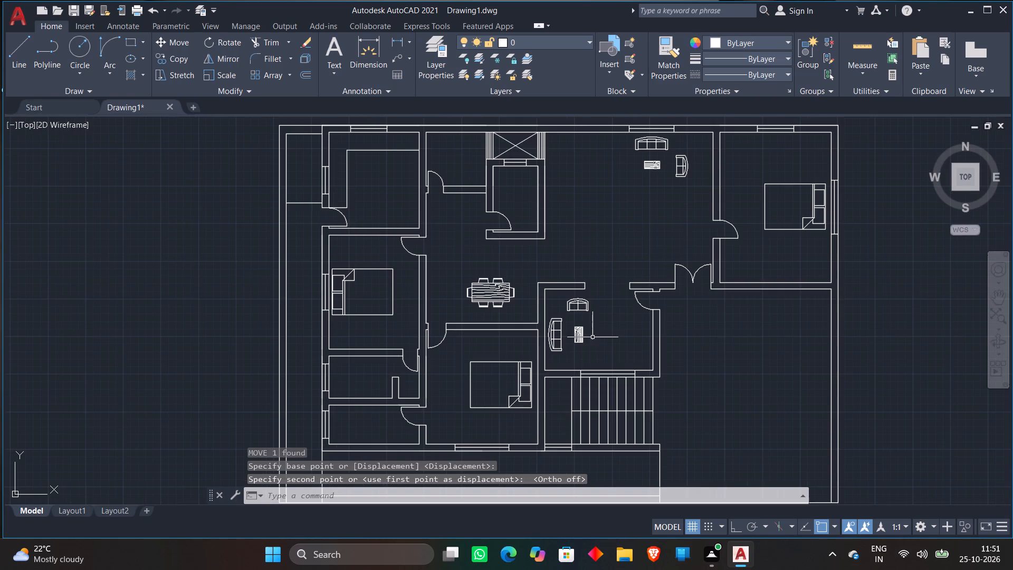
{"action": "scroll", "coordinate": [644, 273], "scroll_direction": "down", "scroll_amount": 1}
{"action": "scroll", "coordinate": [742, 263], "scroll_direction": "down", "scroll_amount": 1}
{"action": "scroll", "coordinate": [929, 215], "scroll_direction": "up", "scroll_amount": 1}
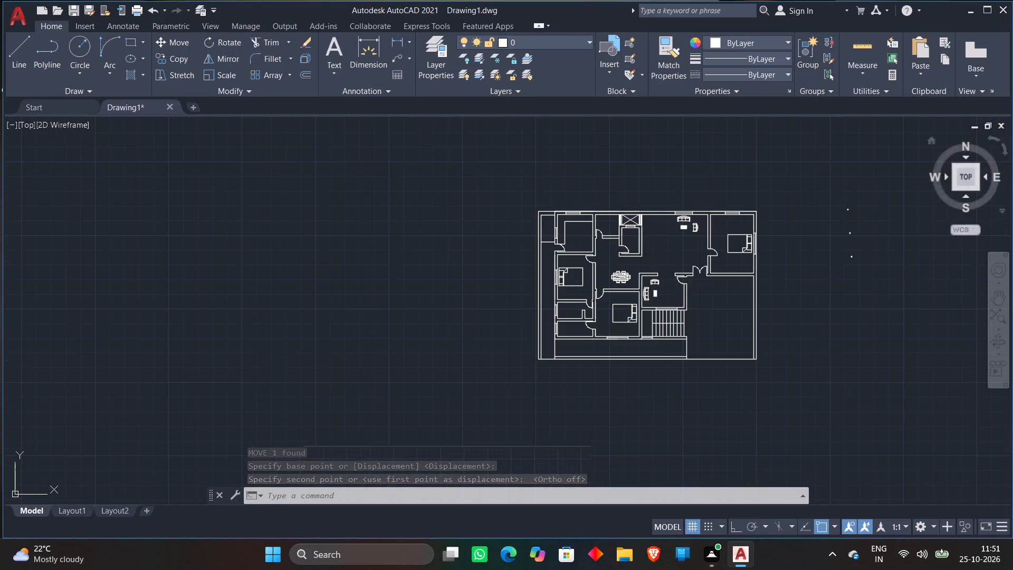
{"action": "scroll", "coordinate": [868, 214], "scroll_direction": "up", "scroll_amount": 2}
{"action": "scroll", "coordinate": [827, 262], "scroll_direction": "up", "scroll_amount": 3}
{"action": "scroll", "coordinate": [827, 258], "scroll_direction": "down", "scroll_amount": 4}
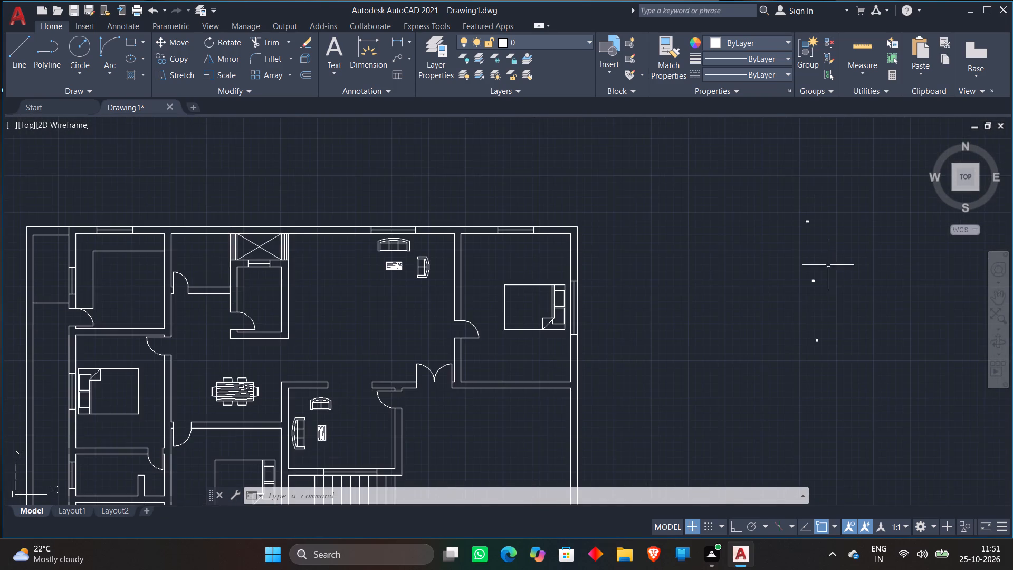
{"action": "scroll", "coordinate": [867, 404], "scroll_direction": "up", "scroll_amount": 3}
{"action": "middle_click_drag", "start_coordinate": [702, 204], "coordinate": [742, 325]}
{"action": "left_click", "coordinate": [744, 313]}
{"action": "left_click", "coordinate": [665, 225]}
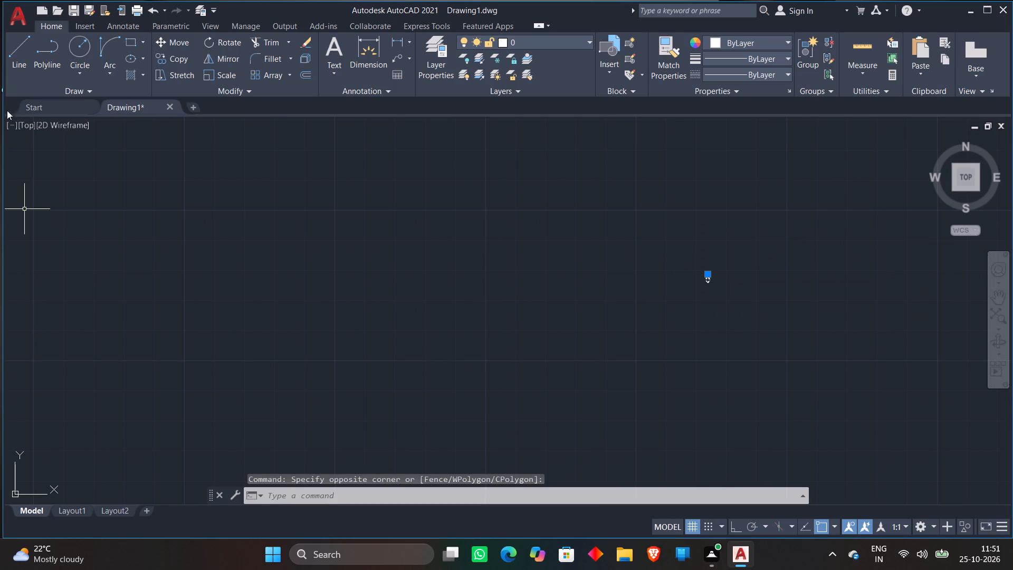
{"action": "left_click", "coordinate": [173, 43]}
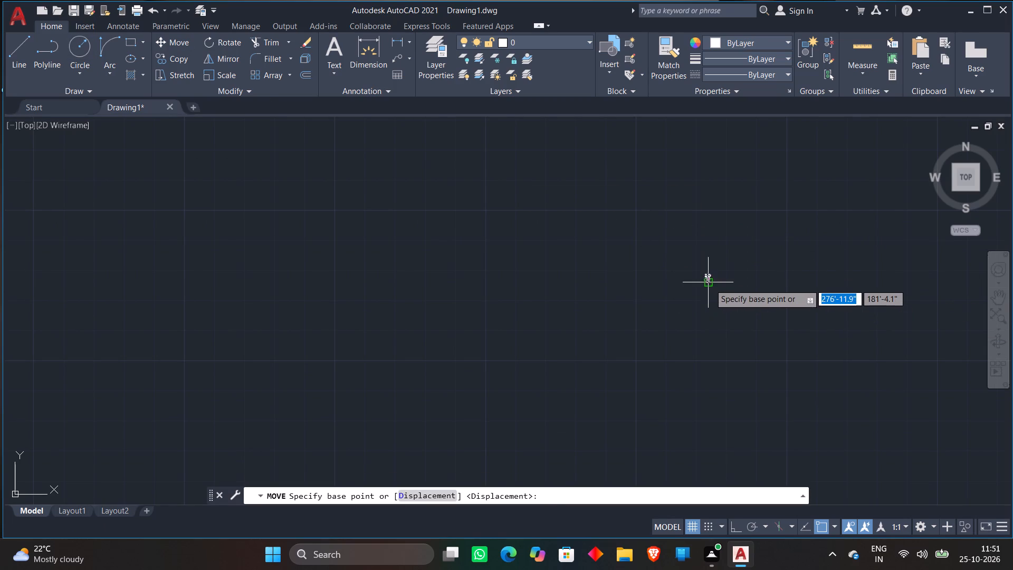
{"action": "left_click", "coordinate": [710, 284]}
{"action": "scroll", "coordinate": [622, 306], "scroll_direction": "down", "scroll_amount": 4}
{"action": "middle_click_drag", "start_coordinate": [179, 274], "coordinate": [473, 310]}
{"action": "scroll", "coordinate": [385, 258], "scroll_direction": "up", "scroll_amount": 2}
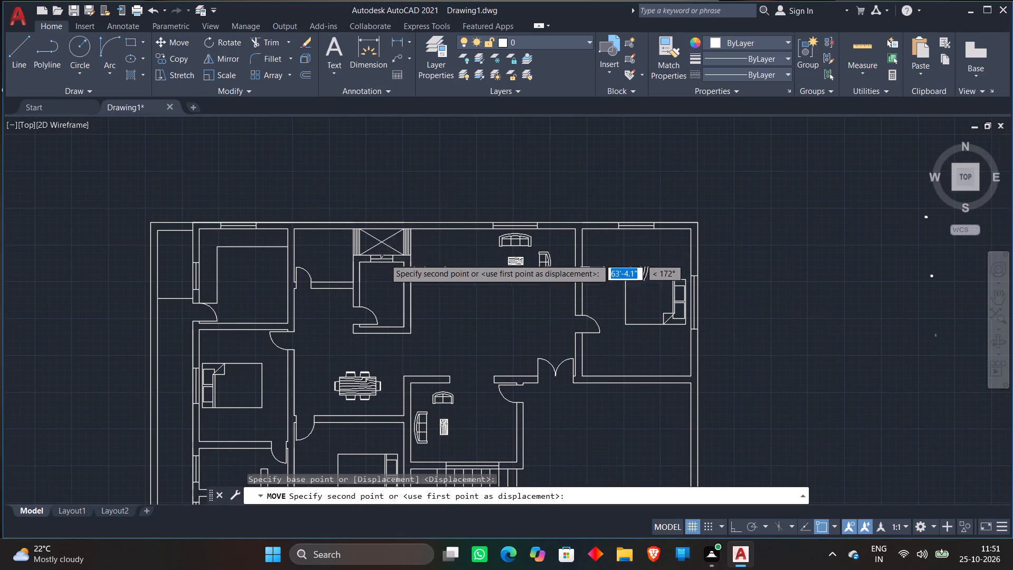
{"action": "scroll", "coordinate": [385, 259], "scroll_direction": "up", "scroll_amount": 3}
{"action": "left_click", "coordinate": [362, 324]}
Scale up the tiny toilet block in the small room south of the crossed shaft by a factor of about 8.8.
{"action": "scroll", "coordinate": [390, 353], "scroll_direction": "down", "scroll_amount": 1}
{"action": "middle_click_drag", "start_coordinate": [390, 353], "coordinate": [418, 275]}
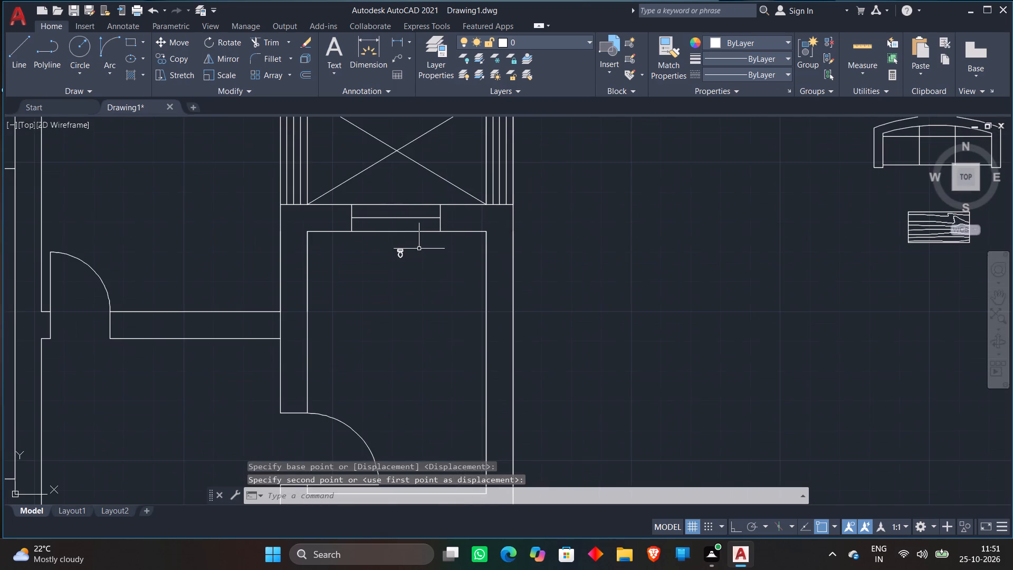
{"action": "scroll", "coordinate": [414, 257], "scroll_direction": "up", "scroll_amount": 2}
{"action": "left_click", "coordinate": [322, 227]}
{"action": "left_click", "coordinate": [429, 303]}
{"action": "right_click", "coordinate": [387, 295]}
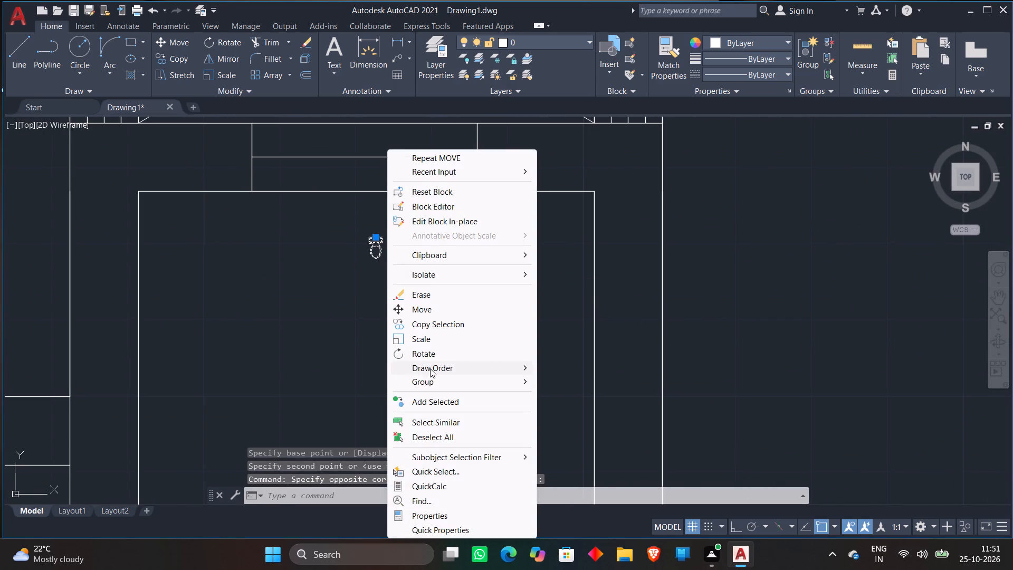
{"action": "left_click", "coordinate": [427, 341]}
{"action": "left_click", "coordinate": [384, 256]}
{"action": "scroll", "coordinate": [434, 328], "scroll_direction": "down", "scroll_amount": 1}
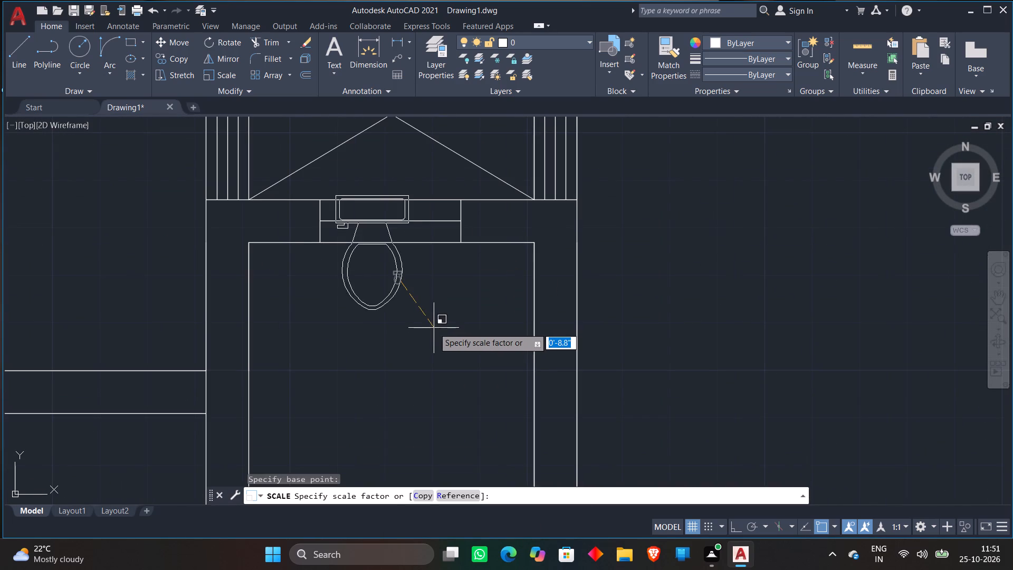
{"action": "left_click", "coordinate": [434, 328]}
Move the enlarged toilet south so it sits fully inside the small room, just below its north wall.
{"action": "left_click", "coordinate": [391, 288]}
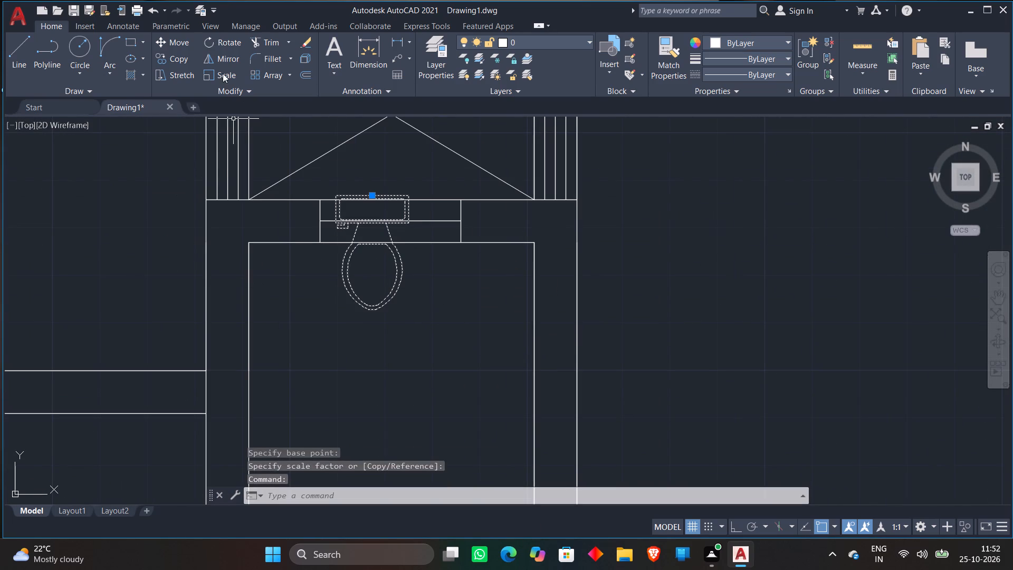
{"action": "left_click", "coordinate": [176, 45]}
{"action": "left_click", "coordinate": [371, 265]}
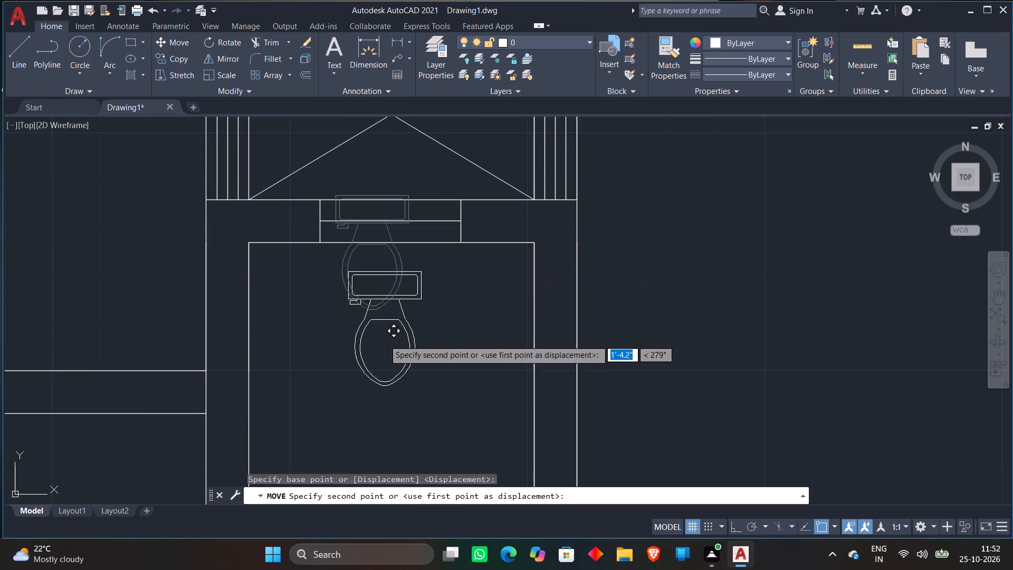
{"action": "left_click", "coordinate": [387, 328]}
Copy the toilet into both small rooms in the southwest corner of the plan, one toilet in each.
{"action": "scroll", "coordinate": [414, 319], "scroll_direction": "down", "scroll_amount": 3}
{"action": "left_click", "coordinate": [412, 324]}
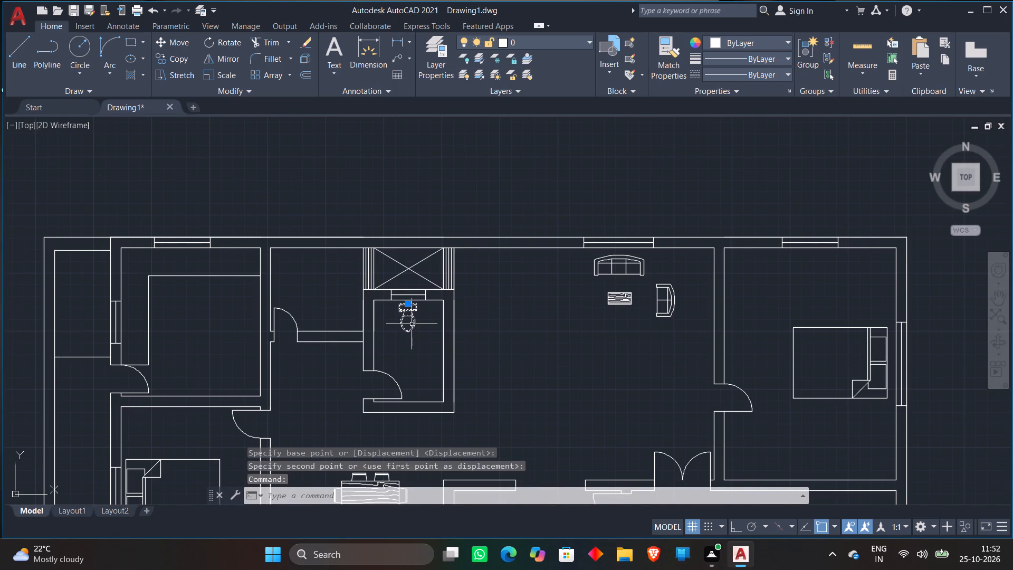
{"action": "right_click", "coordinate": [412, 324]}
{"action": "left_click", "coordinate": [423, 321]}
{"action": "left_click", "coordinate": [415, 321]}
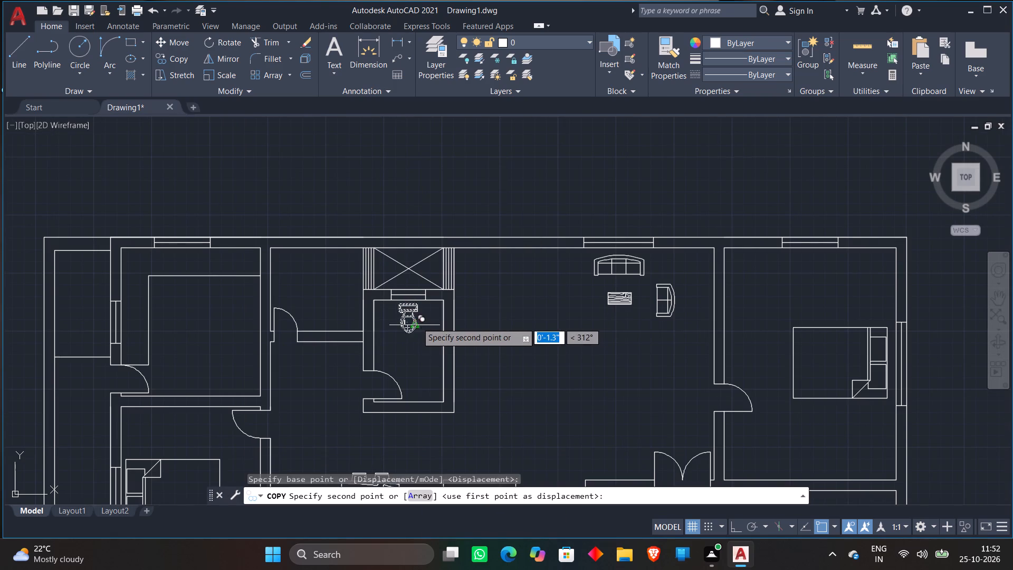
{"action": "scroll", "coordinate": [417, 322], "scroll_direction": "down", "scroll_amount": 3}
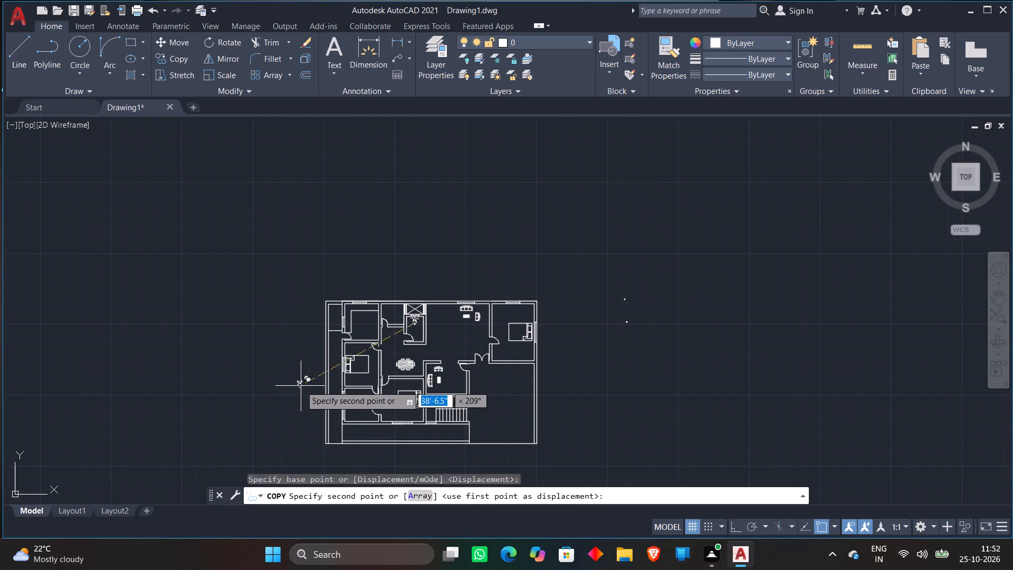
{"action": "scroll", "coordinate": [372, 398], "scroll_direction": "up", "scroll_amount": 5}
{"action": "middle_click_drag", "start_coordinate": [291, 398], "coordinate": [420, 270]}
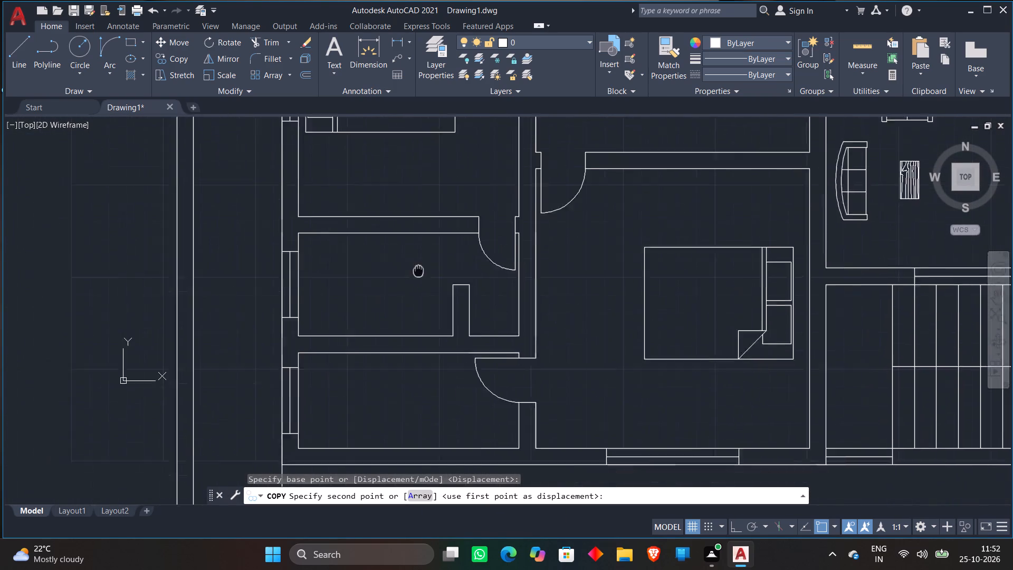
{"action": "middle_click_drag", "start_coordinate": [420, 270], "coordinate": [431, 264]}
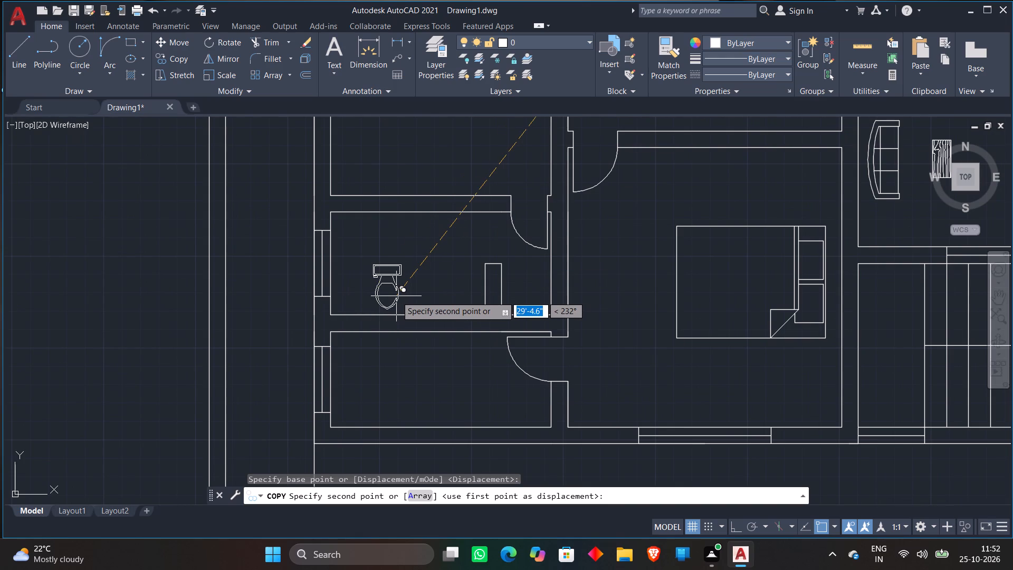
{"action": "scroll", "coordinate": [396, 296], "scroll_direction": "up", "scroll_amount": 1}
{"action": "middle_click_drag", "start_coordinate": [396, 296], "coordinate": [416, 234]}
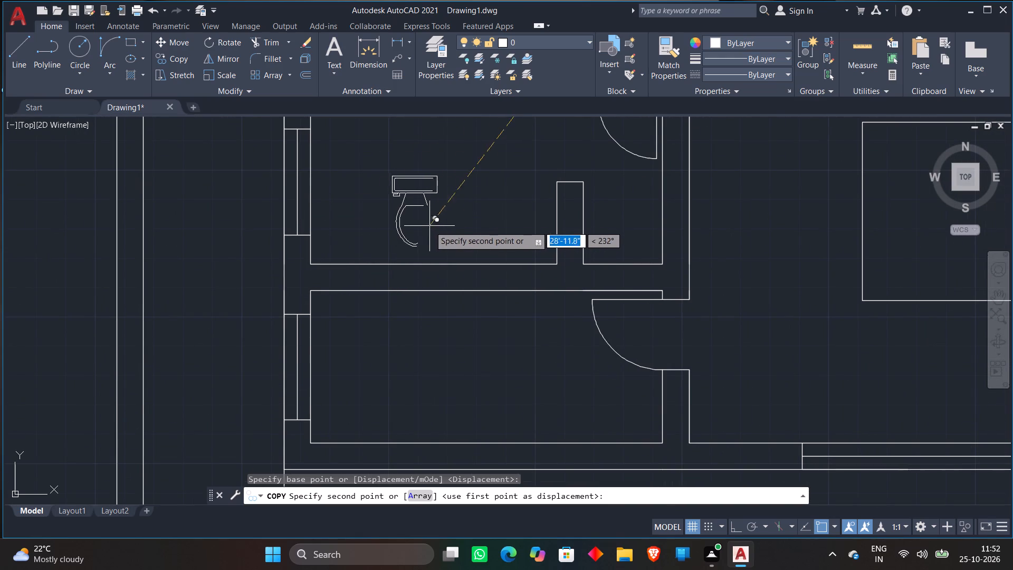
{"action": "left_click", "coordinate": [437, 209]}
{"action": "left_click", "coordinate": [416, 387]}
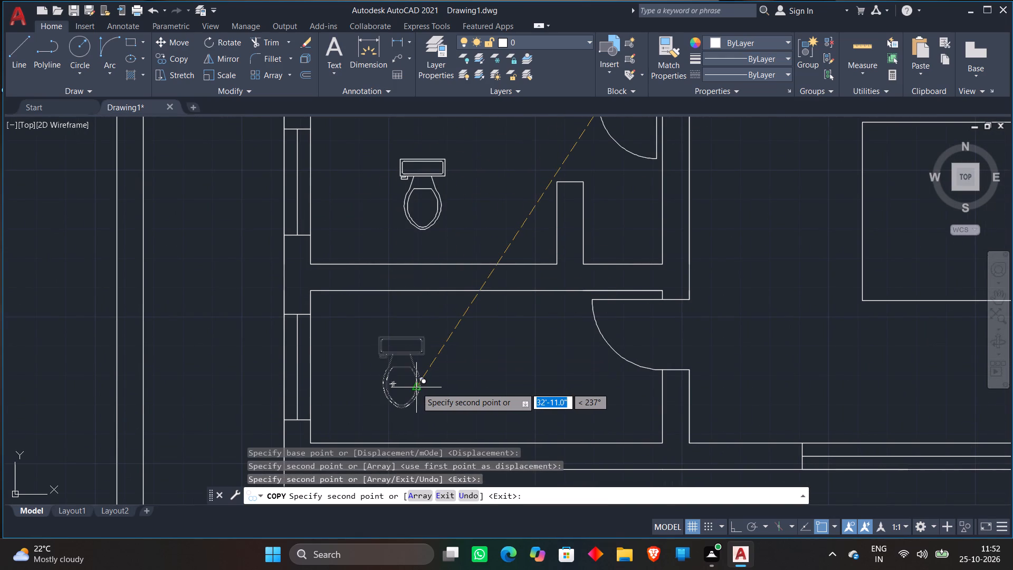
{"action": "key", "text": "space"}
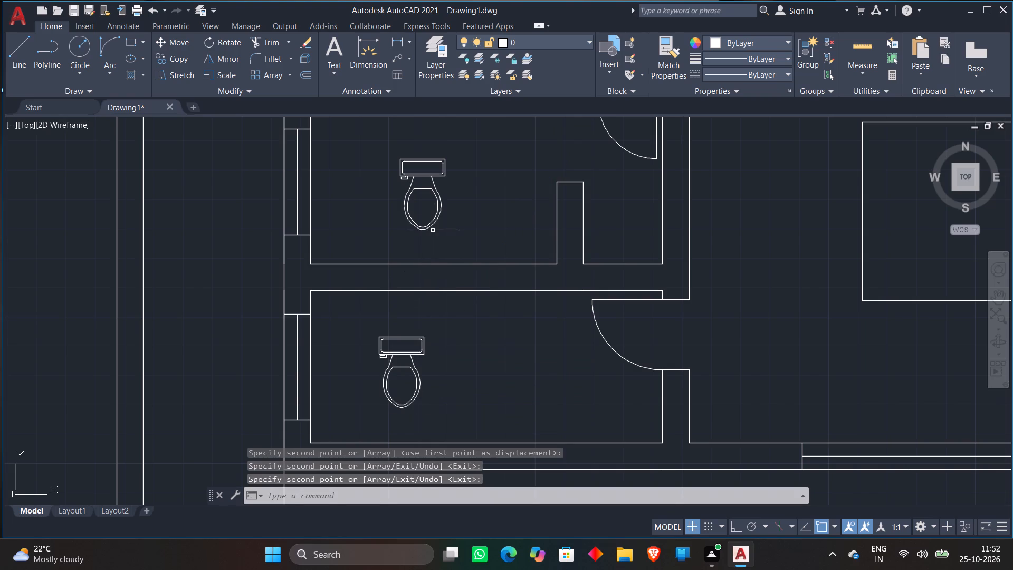
Rotate the toilet in the northern of the two southwest rooms 90° with Ortho on, so its tank faces west.
{"action": "left_click", "coordinate": [433, 230]}
{"action": "left_click", "coordinate": [403, 196]}
{"action": "right_click", "coordinate": [425, 186]}
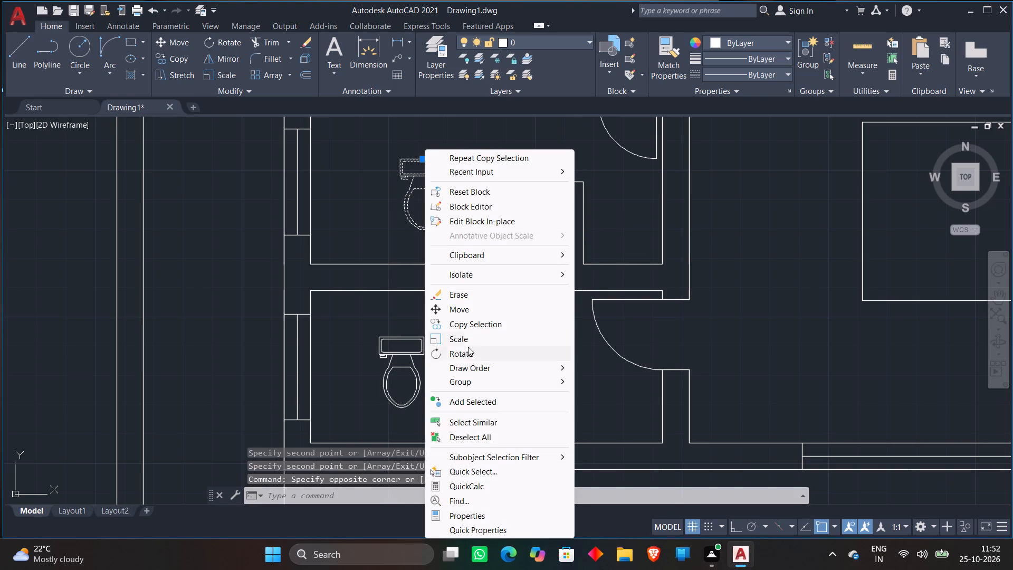
{"action": "left_click", "coordinate": [468, 356]}
{"action": "left_click", "coordinate": [465, 231]}
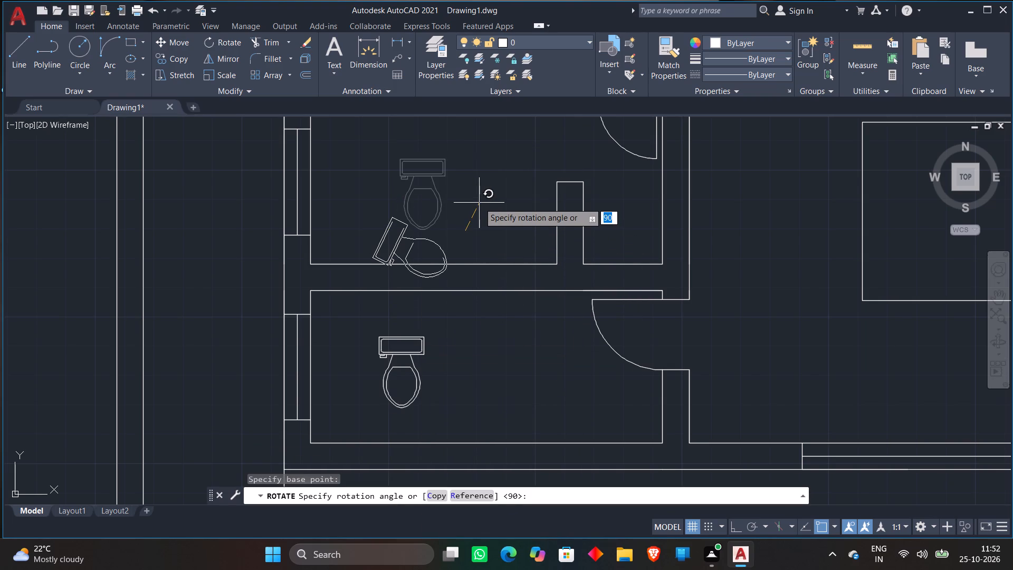
{"action": "key", "text": "F8"}
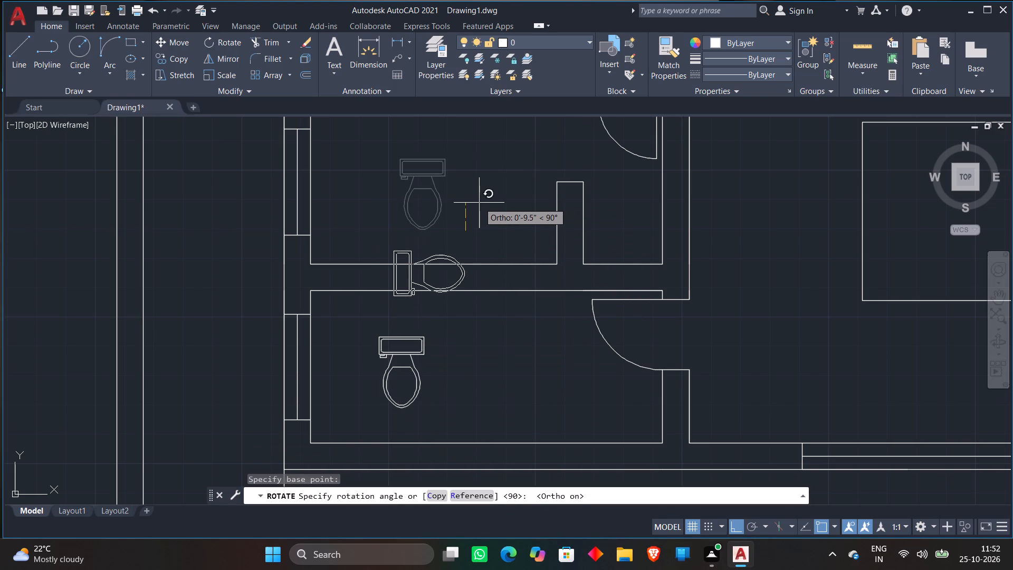
{"action": "left_click", "coordinate": [479, 203]}
Move the rotated toilet, with Ortho off, beside the west wall window of the northern small room.
{"action": "left_click", "coordinate": [403, 255]}
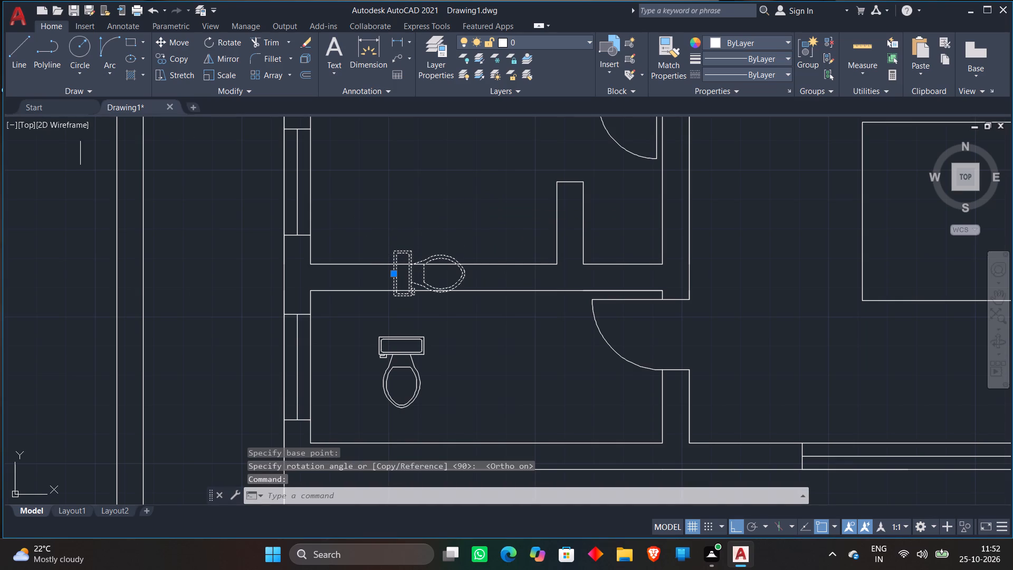
{"action": "left_click", "coordinate": [169, 43]}
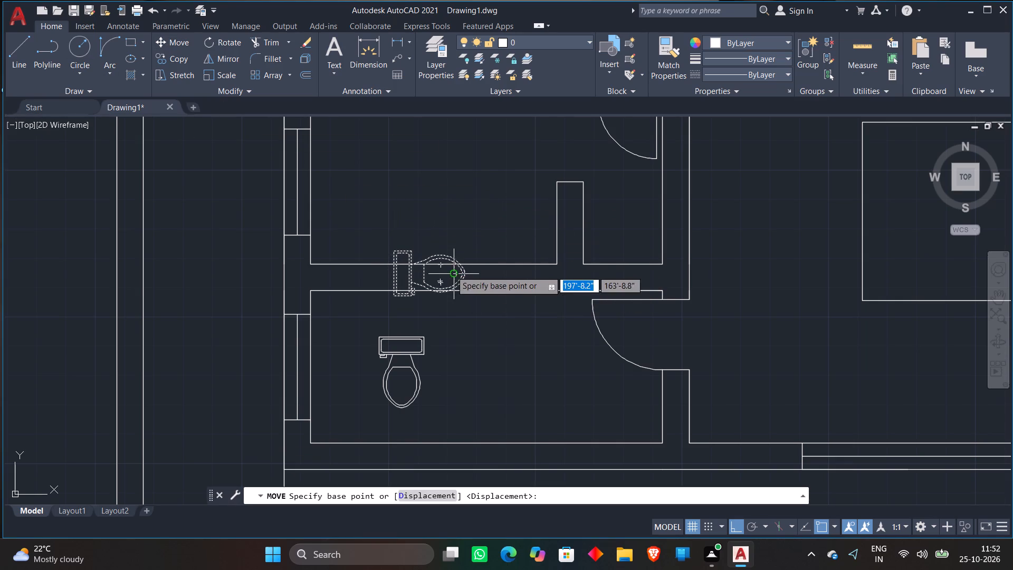
{"action": "left_click", "coordinate": [443, 278]}
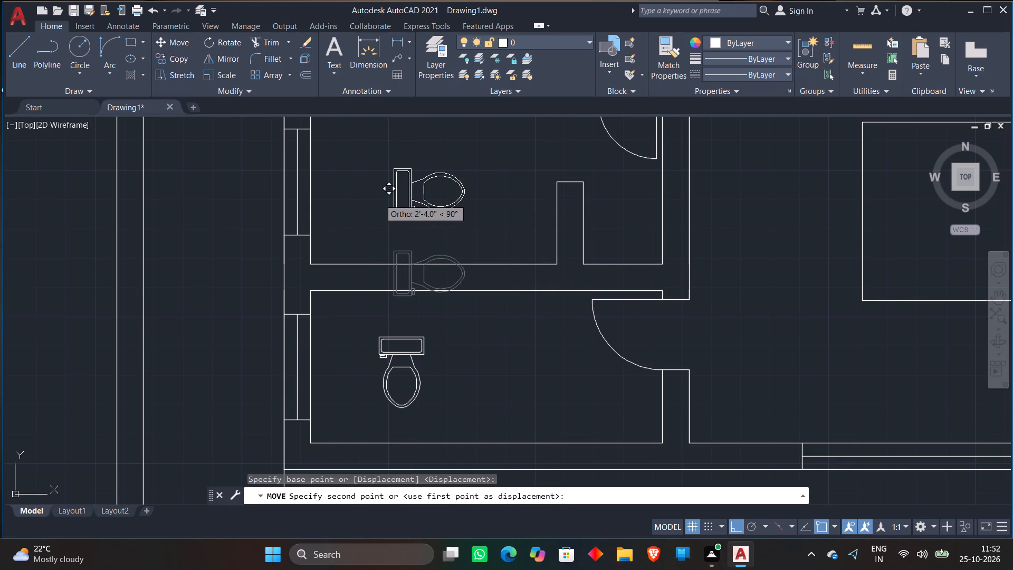
{"action": "key", "text": "F8"}
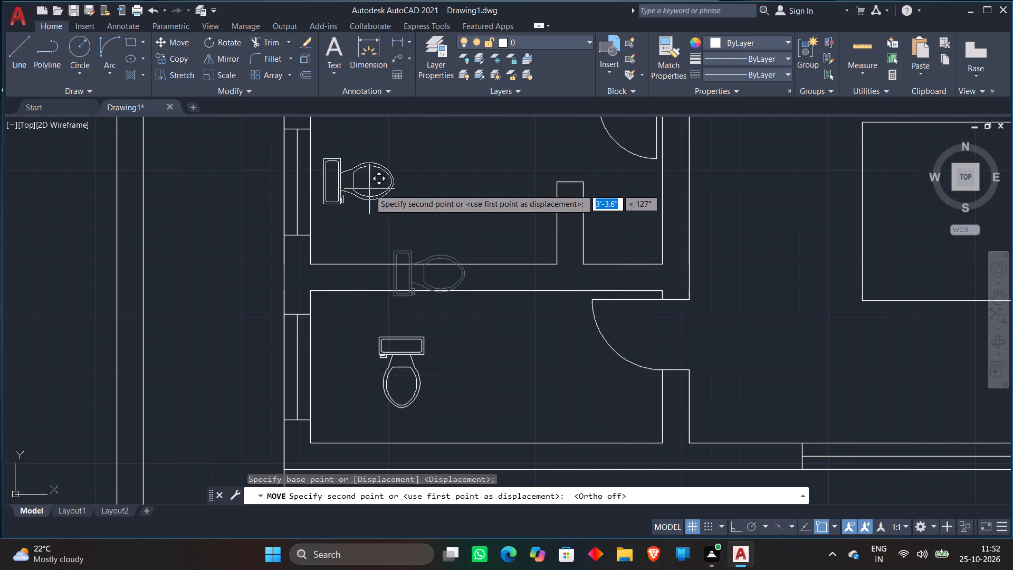
{"action": "left_click", "coordinate": [369, 189]}
Rotate the toilet in the southernmost small room 90° with Ortho on, so its tank faces west.
{"action": "left_click", "coordinate": [435, 407]}
{"action": "left_click", "coordinate": [361, 329]}
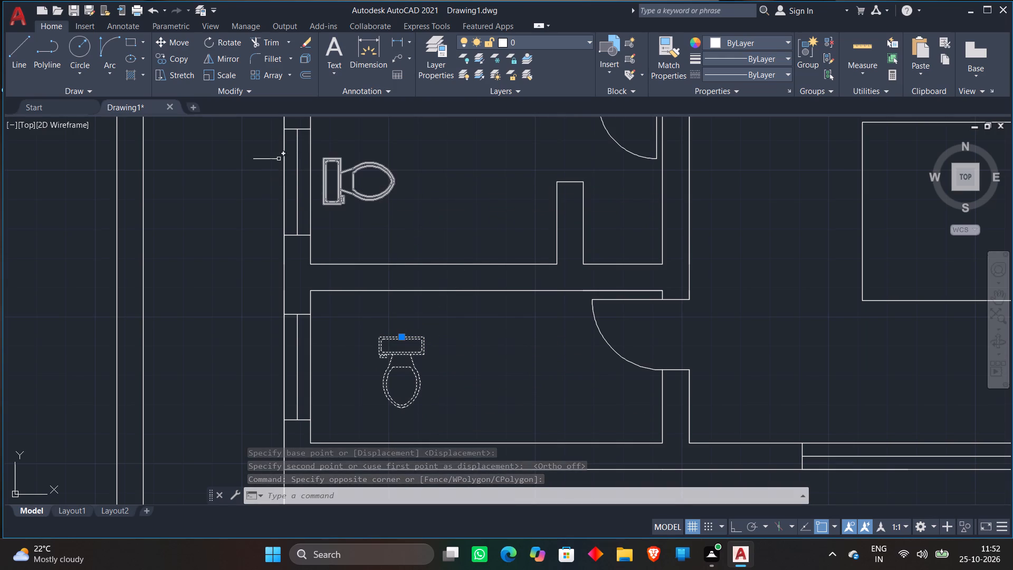
{"action": "right_click", "coordinate": [446, 391]}
{"action": "left_click", "coordinate": [503, 207]}
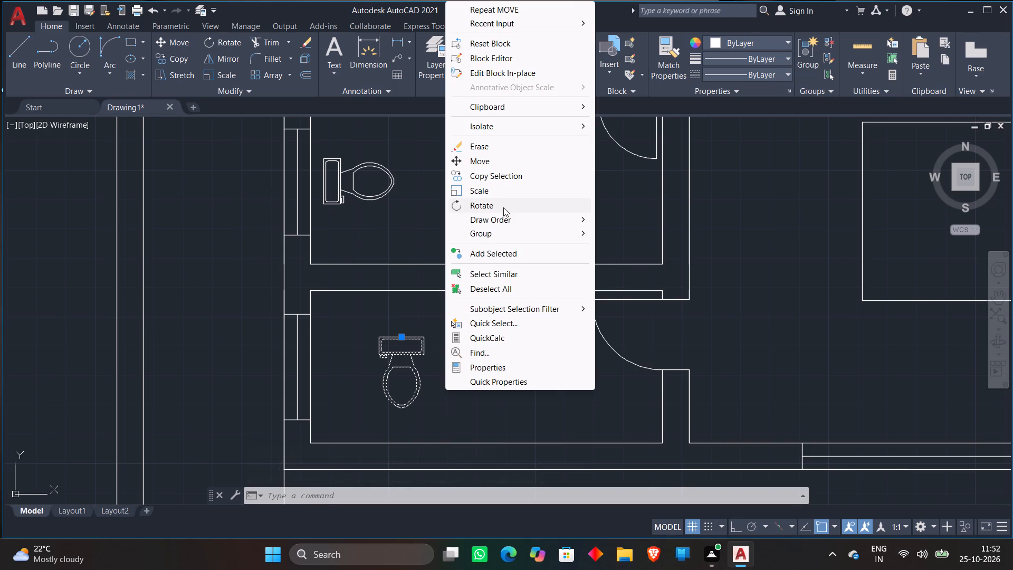
{"action": "left_click", "coordinate": [416, 407]}
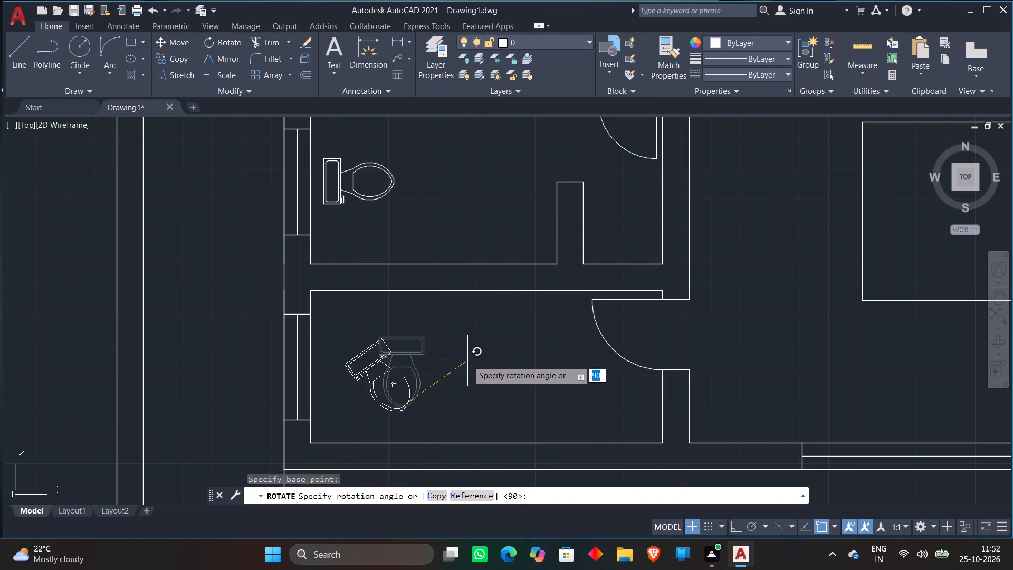
{"action": "key", "text": "F8"}
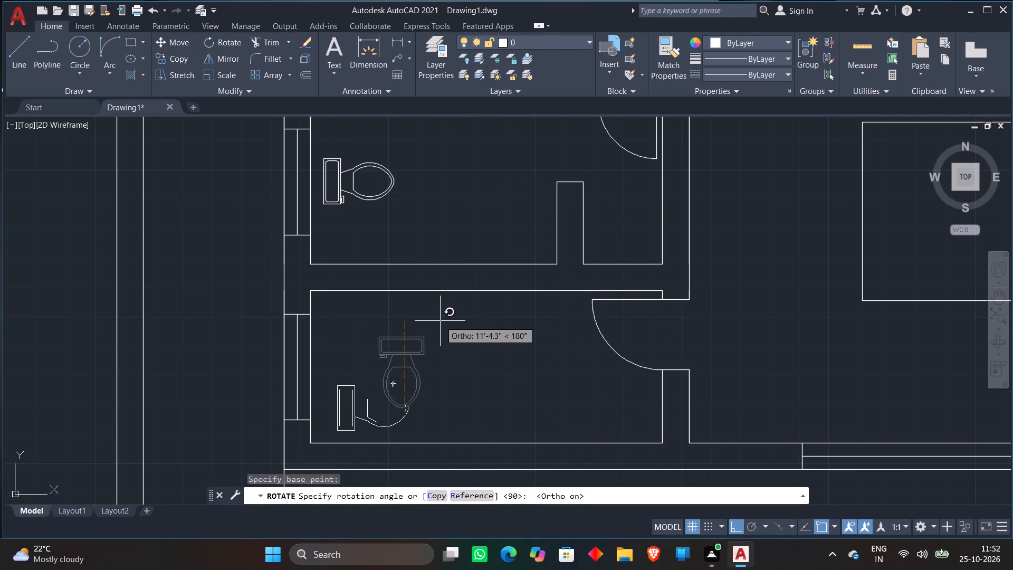
{"action": "left_click", "coordinate": [440, 321]}
Move the rotated toilet, with Ortho off, beside the west wall window of the southernmost small room.
{"action": "left_click", "coordinate": [412, 394]}
{"action": "left_click", "coordinate": [359, 403]}
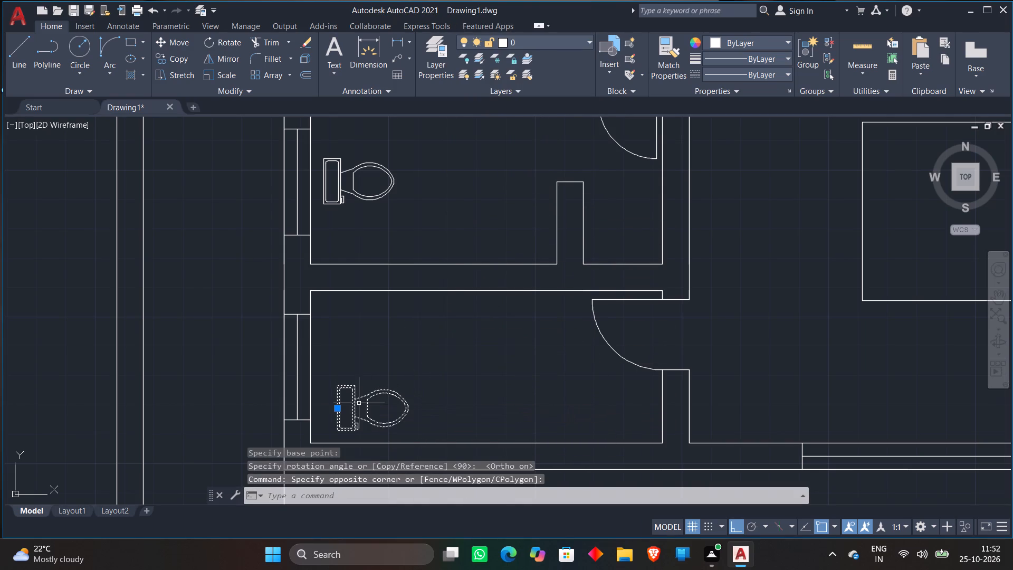
{"action": "key", "text": "m"}
{"action": "key", "text": "space"}
{"action": "left_click", "coordinate": [376, 404]}
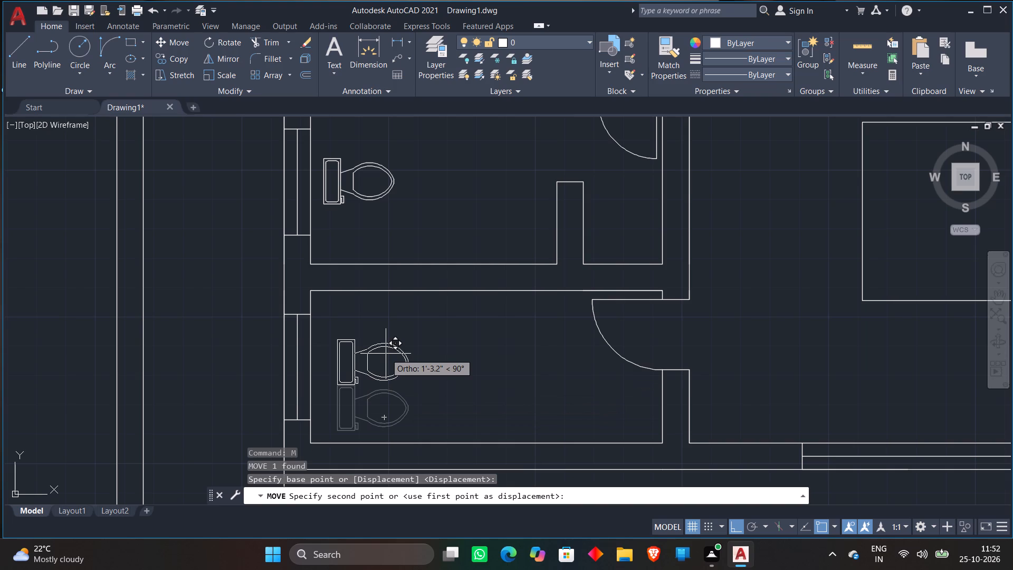
{"action": "key", "text": "F8"}
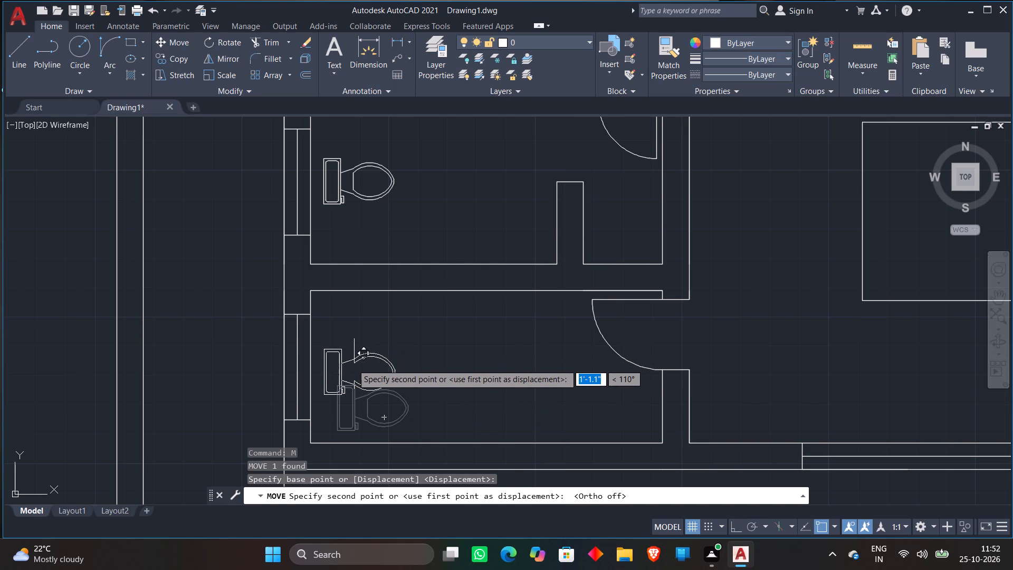
{"action": "left_click", "coordinate": [352, 364]}
Move the two remaining tiny blocks east of the plan together into the northwest room with the L-shaped counter.
{"action": "scroll", "coordinate": [396, 357], "scroll_direction": "down", "scroll_amount": 2}
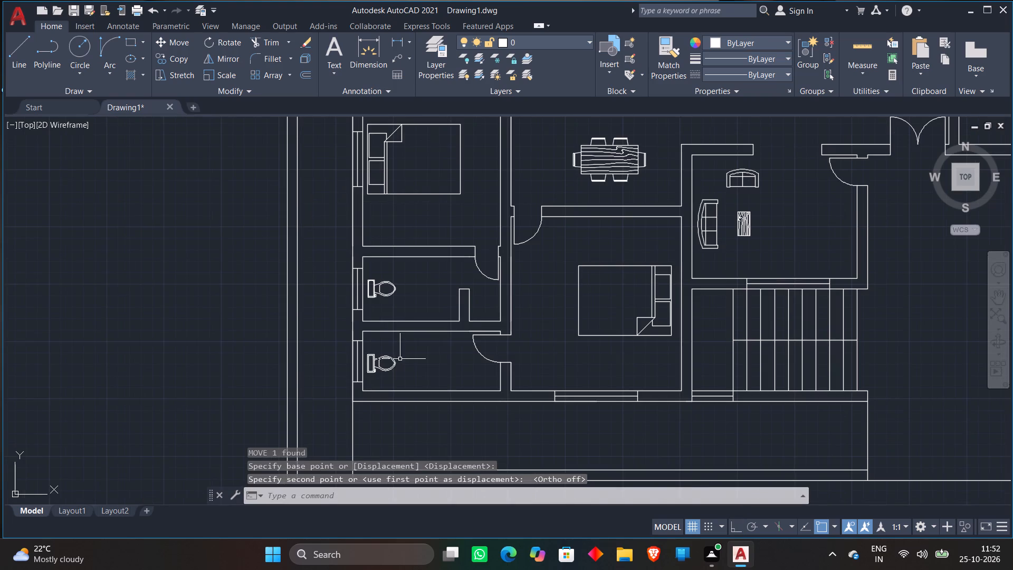
{"action": "scroll", "coordinate": [400, 359], "scroll_direction": "down", "scroll_amount": 3}
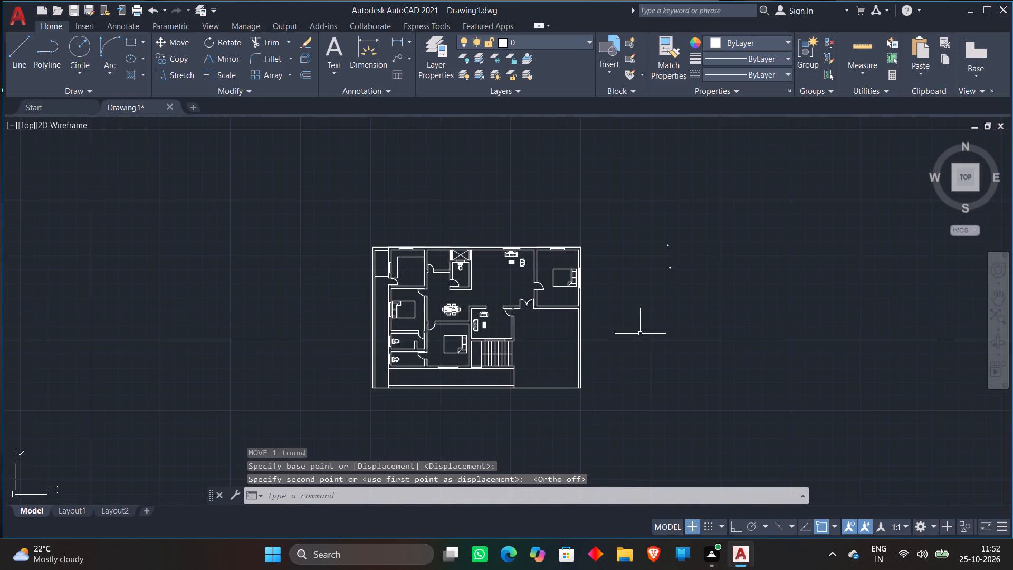
{"action": "scroll", "coordinate": [690, 249], "scroll_direction": "up", "scroll_amount": 5}
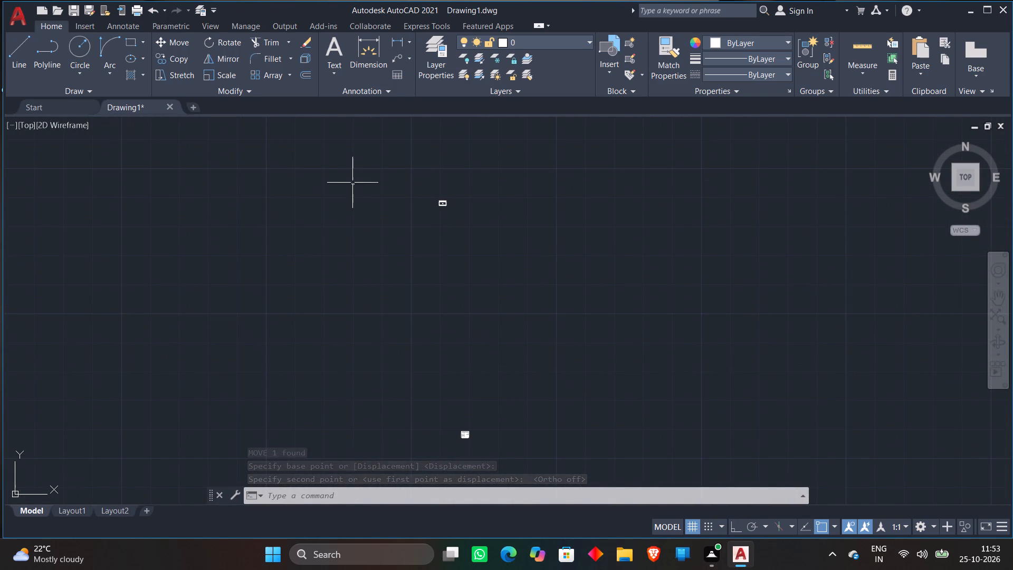
{"action": "left_click", "coordinate": [351, 178]}
{"action": "left_click", "coordinate": [627, 452]}
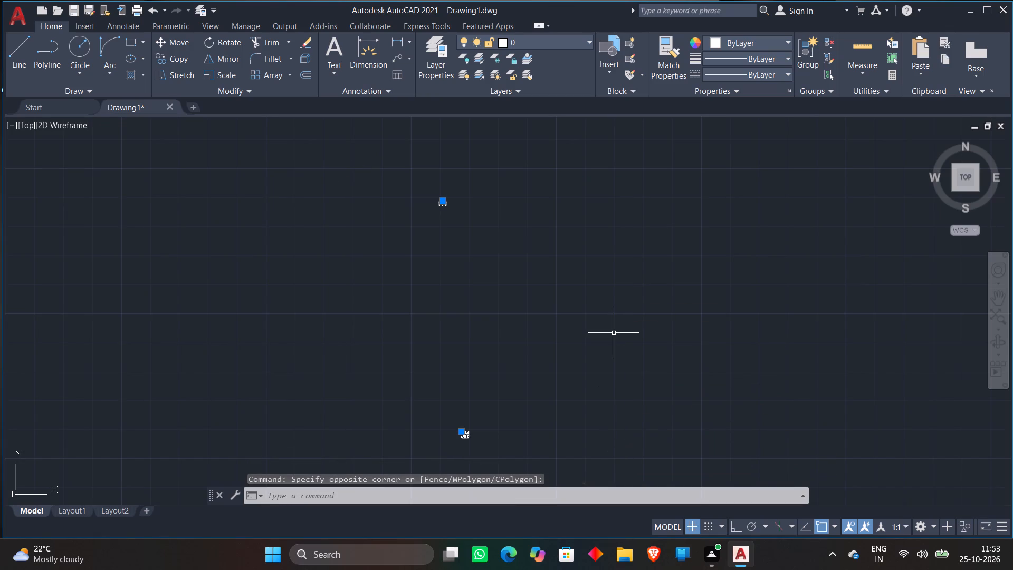
{"action": "type", "text": "m"}
{"action": "key", "text": "space"}
{"action": "left_click", "coordinate": [605, 260]}
{"action": "scroll", "coordinate": [585, 243], "scroll_direction": "down", "scroll_amount": 5}
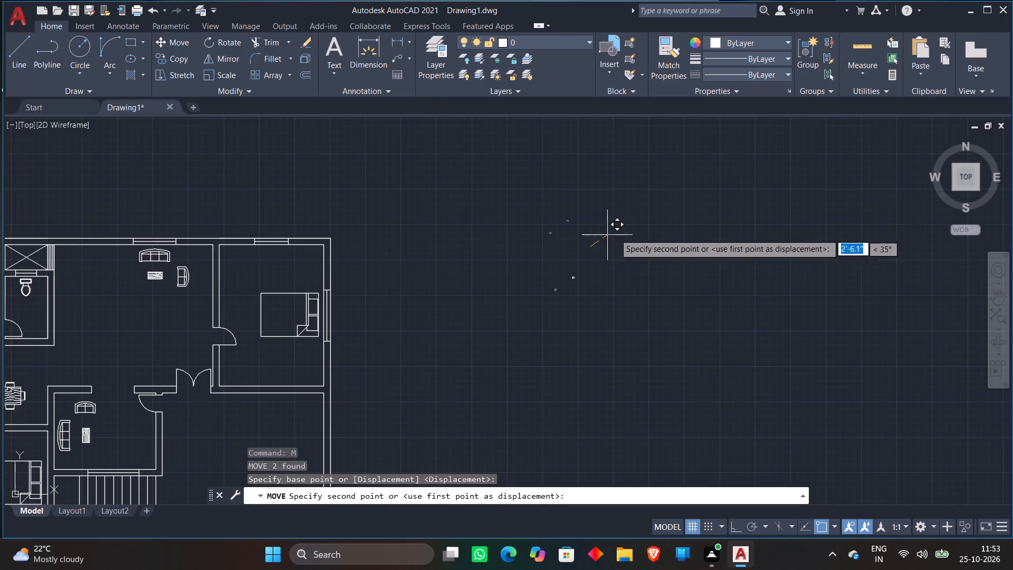
{"action": "middle_click_drag", "start_coordinate": [142, 290], "coordinate": [595, 264]}
{"action": "left_click", "coordinate": [384, 242]}
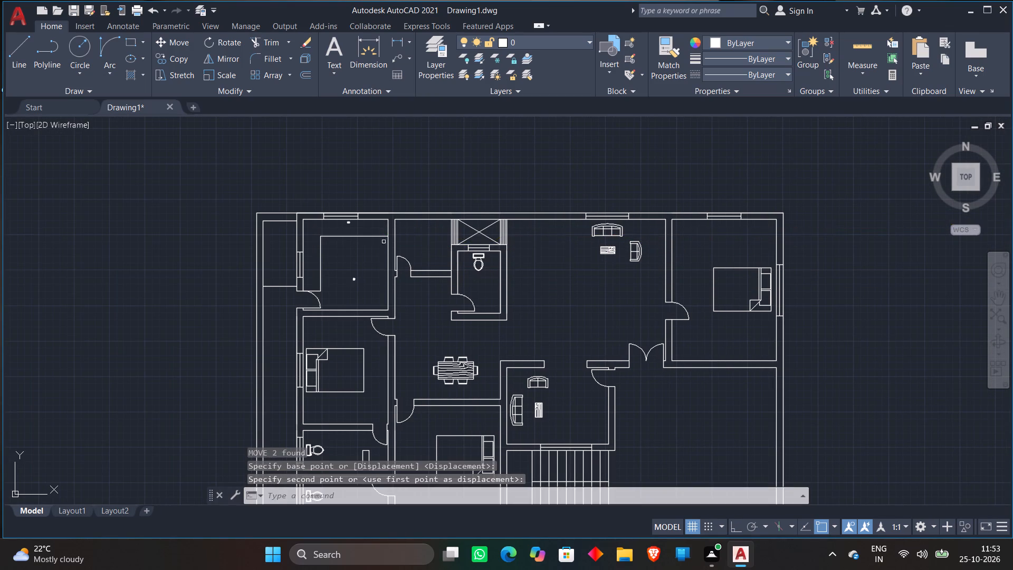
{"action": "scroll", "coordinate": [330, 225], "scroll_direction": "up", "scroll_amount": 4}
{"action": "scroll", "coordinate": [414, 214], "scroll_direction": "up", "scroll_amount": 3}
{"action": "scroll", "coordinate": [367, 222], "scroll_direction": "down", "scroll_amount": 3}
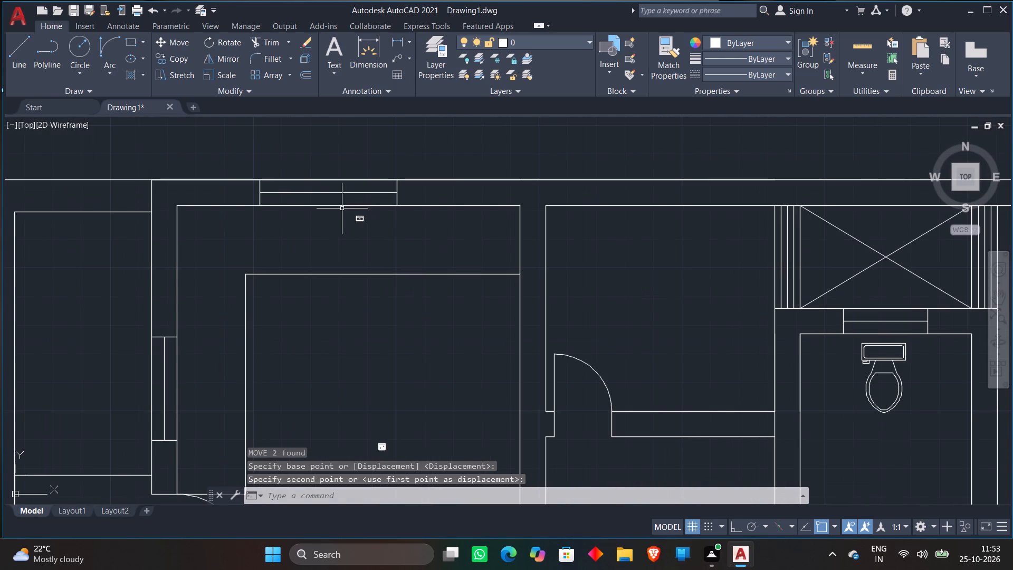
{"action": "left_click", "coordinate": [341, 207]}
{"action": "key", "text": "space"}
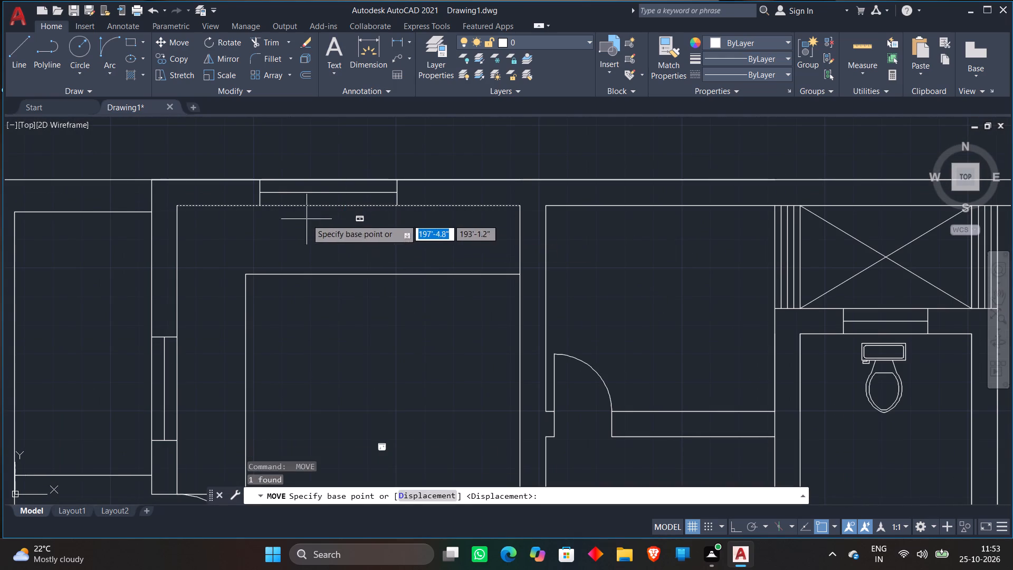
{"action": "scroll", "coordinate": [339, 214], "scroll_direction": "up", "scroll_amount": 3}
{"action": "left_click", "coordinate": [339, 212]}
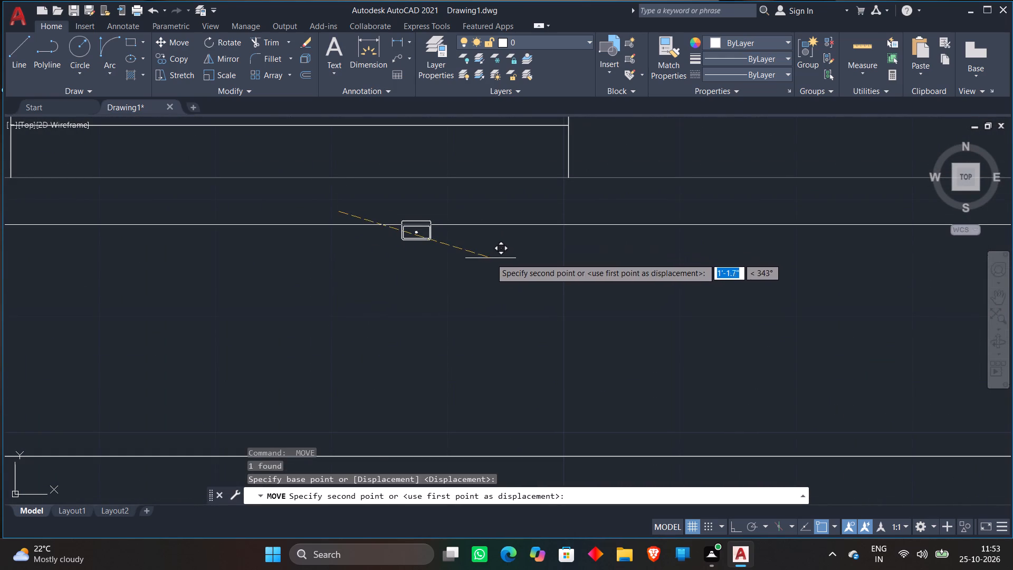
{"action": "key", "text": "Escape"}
Scale up the tiny sink block near the northwest room's north window by a picked factor of about 9.
{"action": "left_click", "coordinate": [372, 211]}
{"action": "left_click", "coordinate": [528, 298]}
{"action": "right_click", "coordinate": [527, 294]}
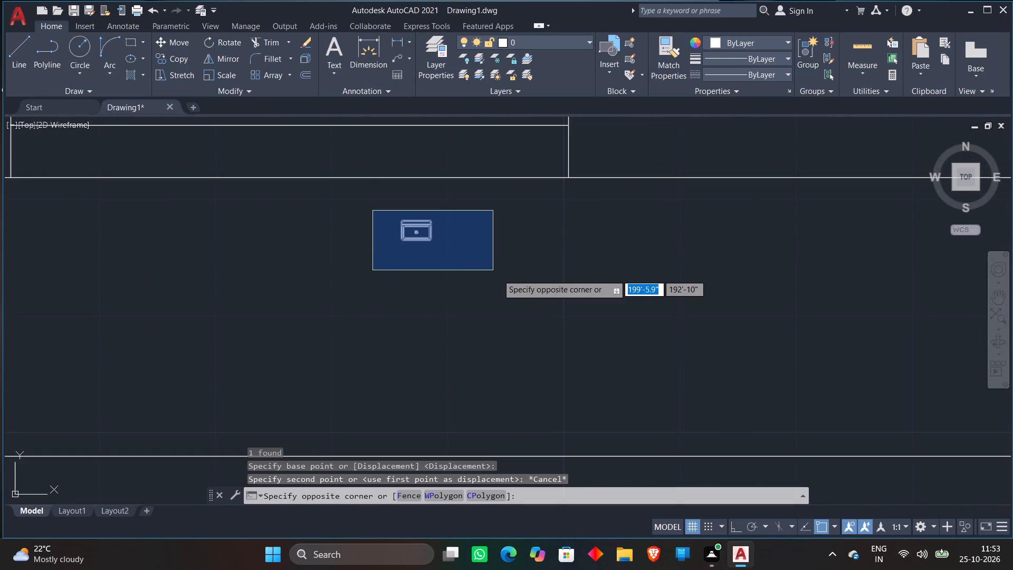
{"action": "left_click", "coordinate": [496, 293]}
{"action": "right_click", "coordinate": [486, 273]}
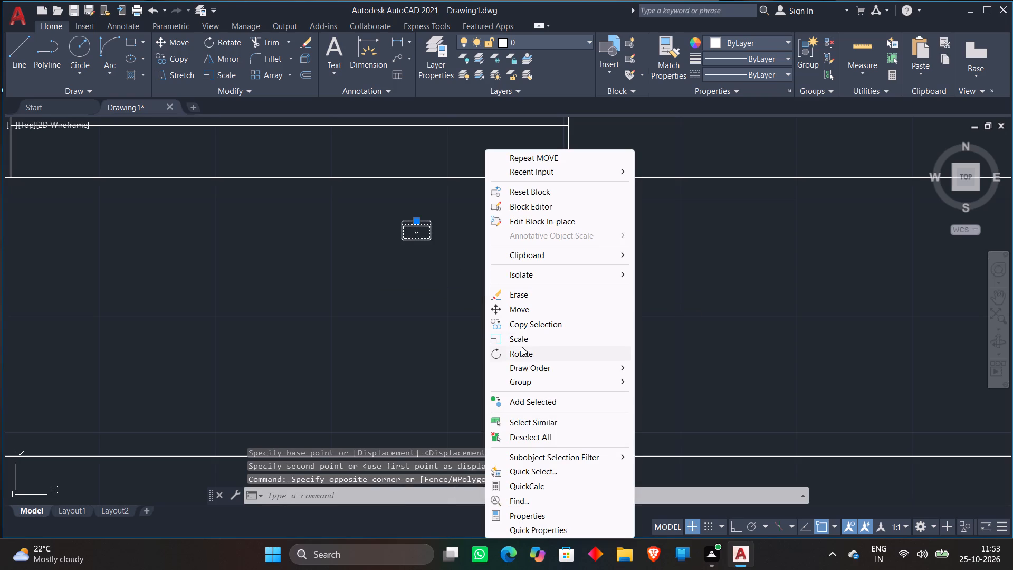
{"action": "left_click", "coordinate": [521, 344]}
{"action": "left_click", "coordinate": [448, 277]}
{"action": "scroll", "coordinate": [572, 315], "scroll_direction": "down", "scroll_amount": 1}
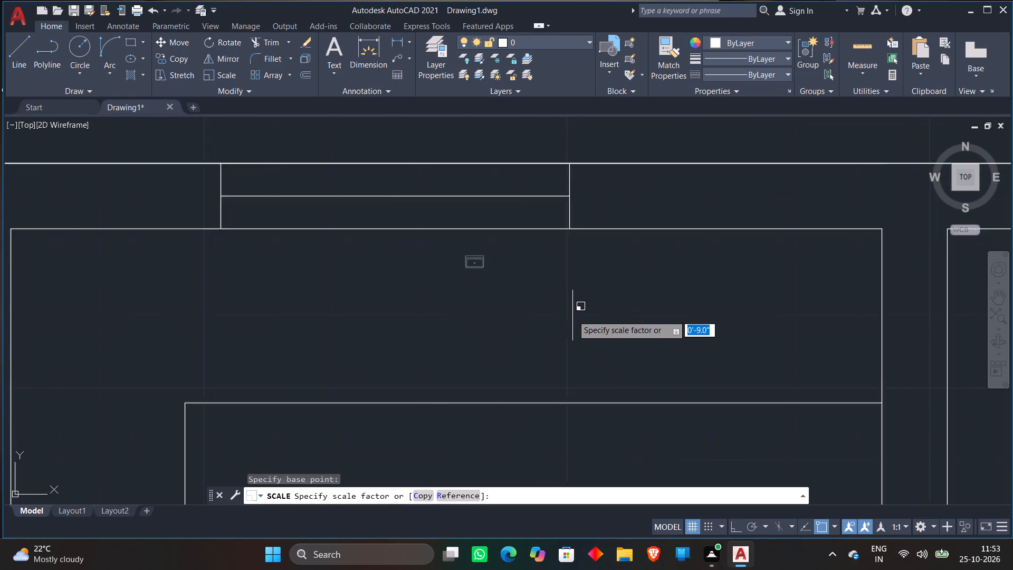
{"action": "scroll", "coordinate": [572, 315], "scroll_direction": "down", "scroll_amount": 1}
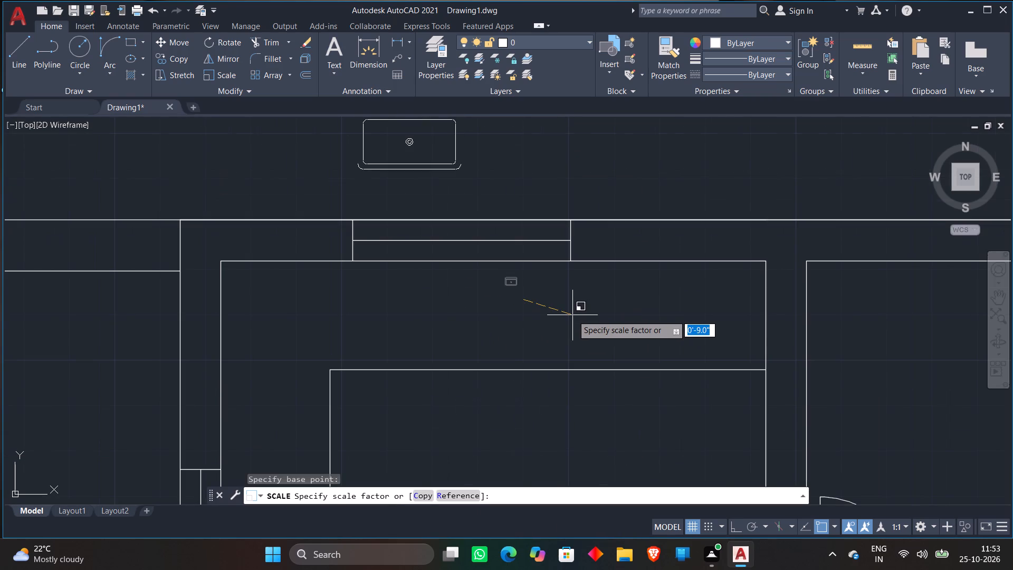
{"action": "scroll", "coordinate": [572, 315], "scroll_direction": "down", "scroll_amount": 2}
{"action": "left_click", "coordinate": [572, 315]}
Move the enlarged sink from outside the north wall onto the north counter near the room's northeast corner.
{"action": "left_click", "coordinate": [513, 244]}
{"action": "left_click", "coordinate": [462, 228]}
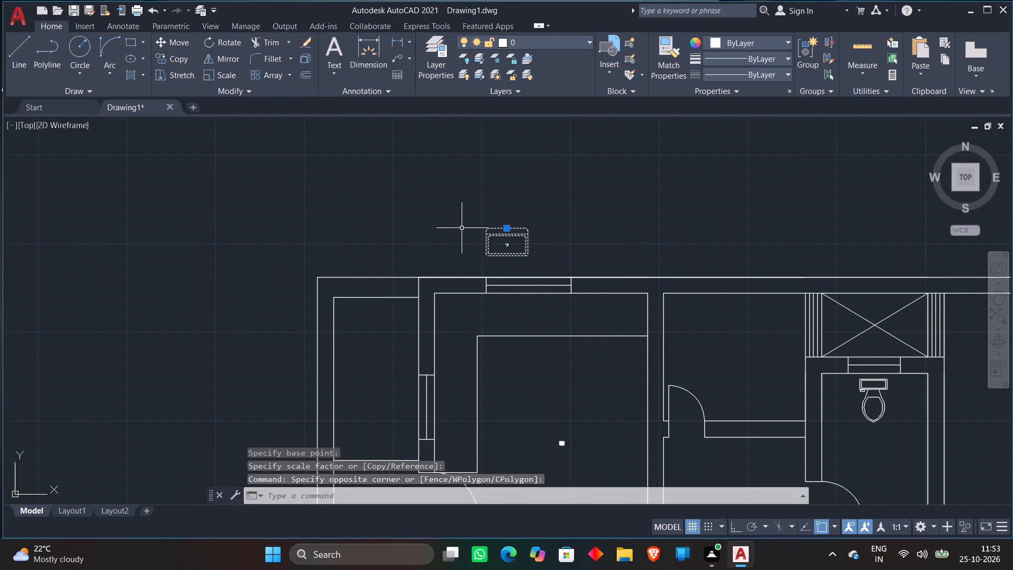
{"action": "left_click", "coordinate": [168, 43]}
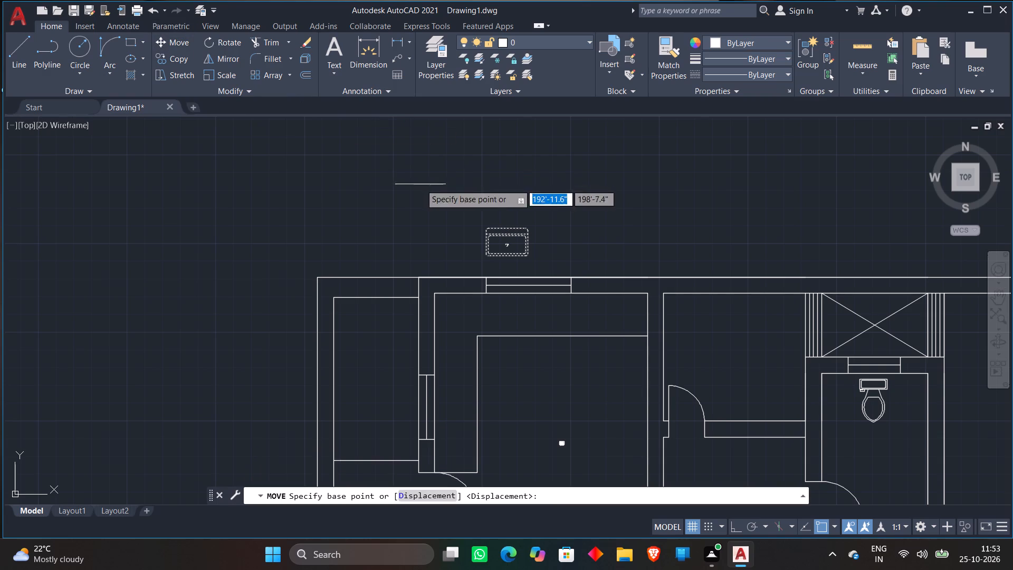
{"action": "left_click", "coordinate": [517, 251]}
{"action": "scroll", "coordinate": [628, 318], "scroll_direction": "up", "scroll_amount": 3}
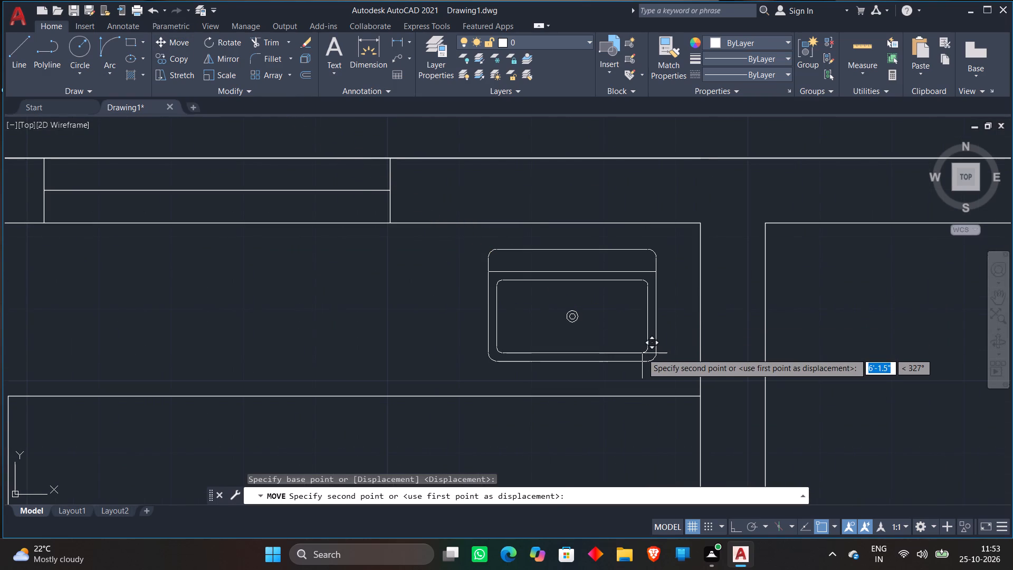
{"action": "left_click", "coordinate": [642, 354]}
Scale the sink on the north counter up again from its upper east edge by a factor of about 1.4.
{"action": "left_click", "coordinate": [582, 336]}
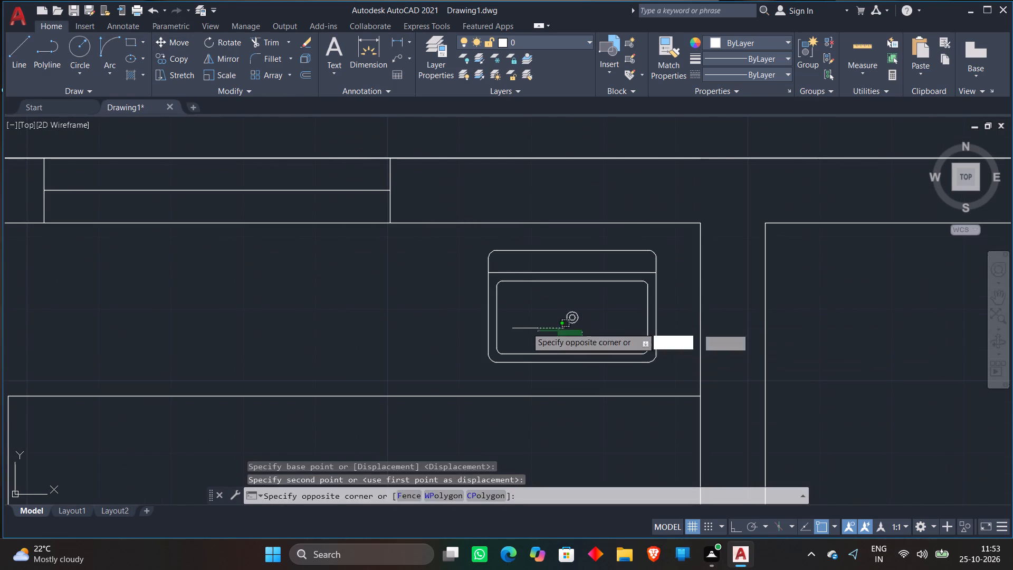
{"action": "left_click", "coordinate": [441, 308]}
{"action": "right_click", "coordinate": [452, 298]}
{"action": "left_click", "coordinate": [491, 333]}
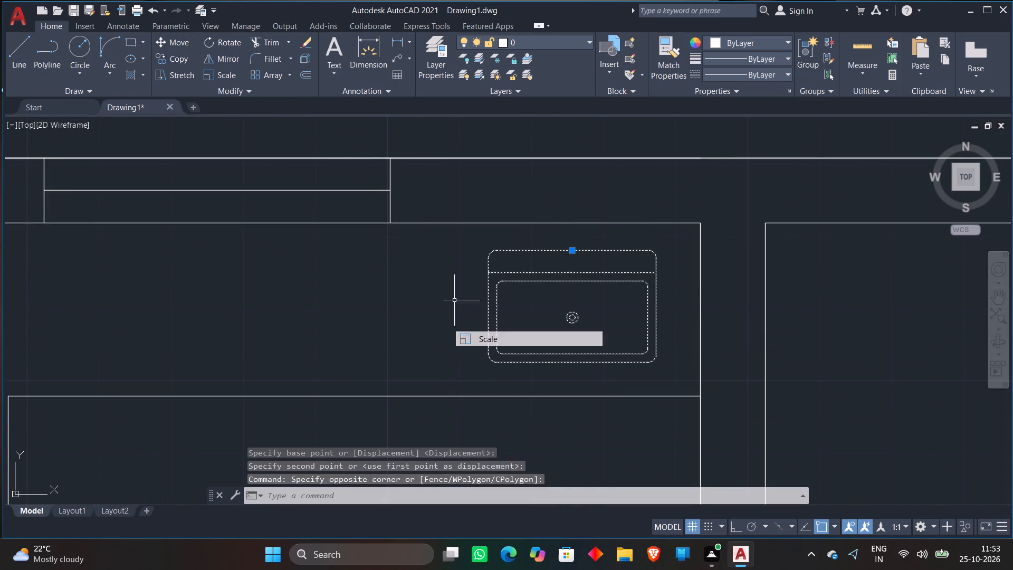
{"action": "left_click", "coordinate": [625, 266]}
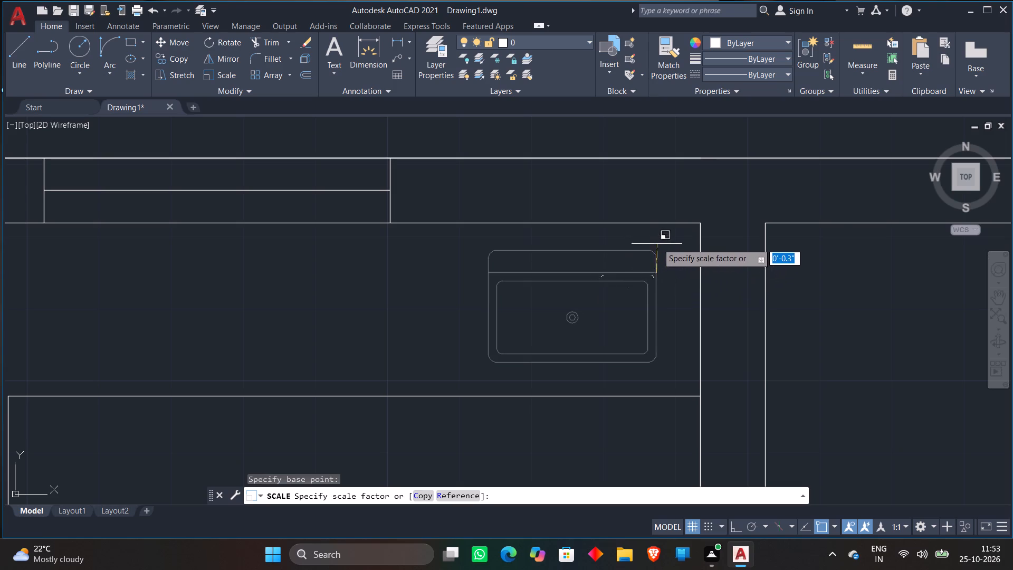
{"action": "left_click", "coordinate": [724, 177]}
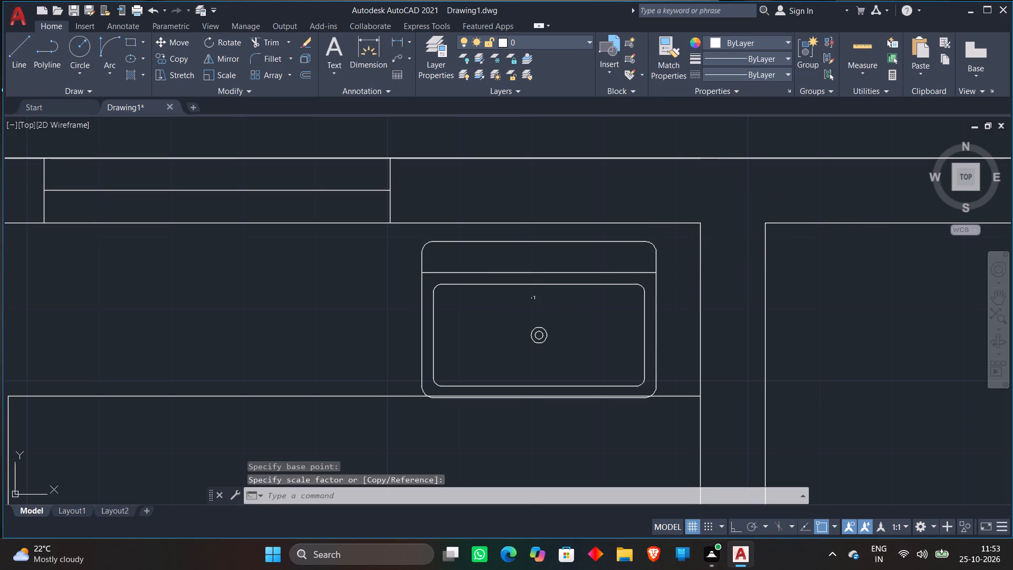
Move the enlarged sink slightly north so it fits within the counter depth against the north wall.
{"action": "left_click", "coordinate": [509, 284]}
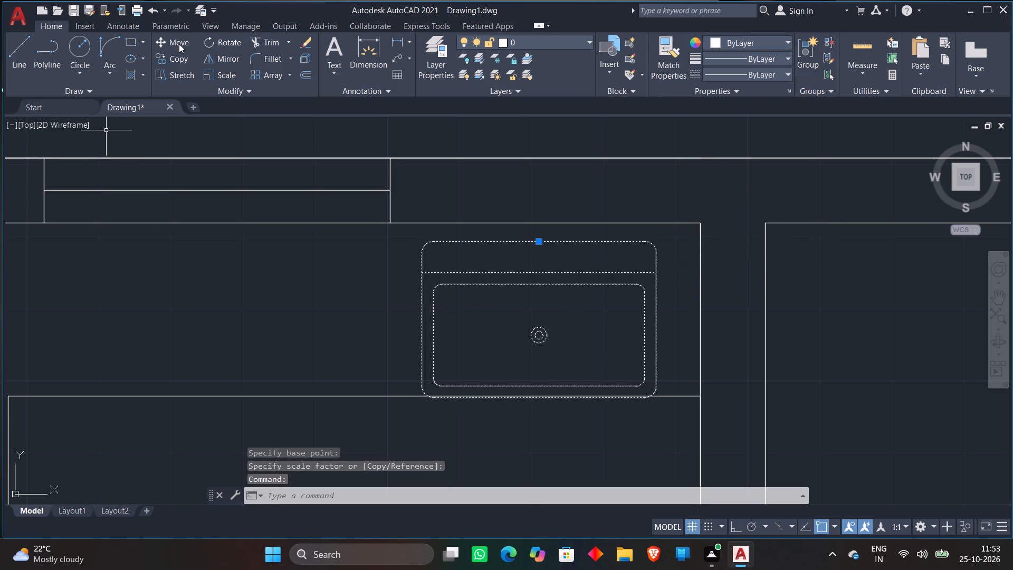
{"action": "left_click", "coordinate": [179, 43]}
{"action": "left_click", "coordinate": [549, 301]}
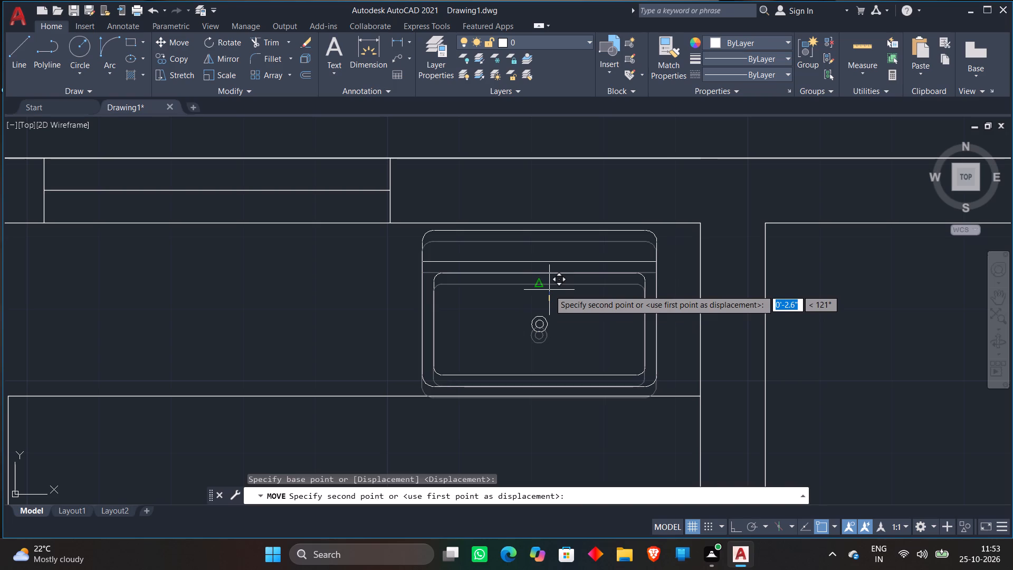
{"action": "left_click", "coordinate": [549, 290]}
Rotate the tiny stove block in the middle of the northwest room 90° with Ortho on.
{"action": "scroll", "coordinate": [564, 272], "scroll_direction": "down", "scroll_amount": 2}
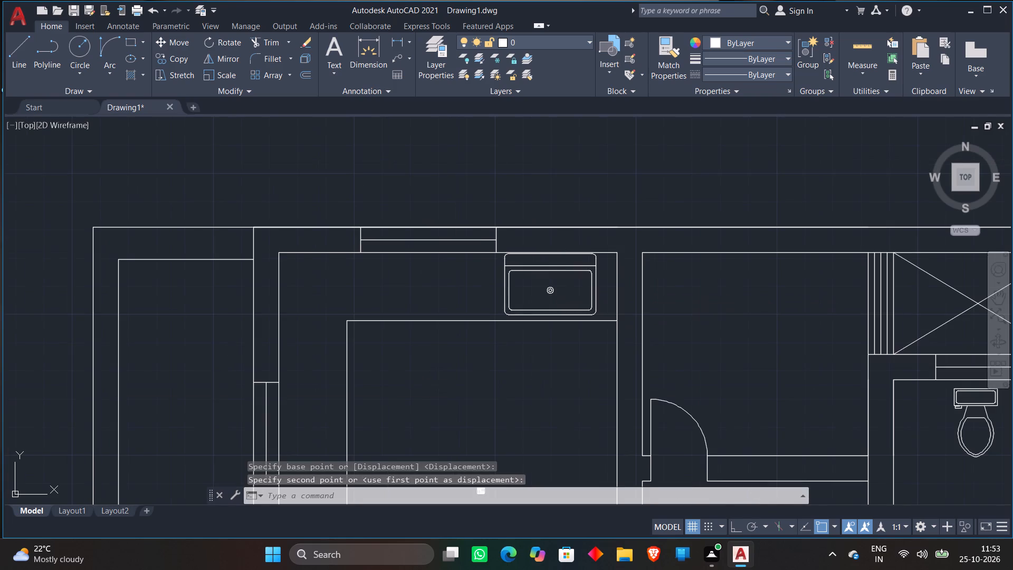
{"action": "scroll", "coordinate": [247, 336], "scroll_direction": "down", "scroll_amount": 1}
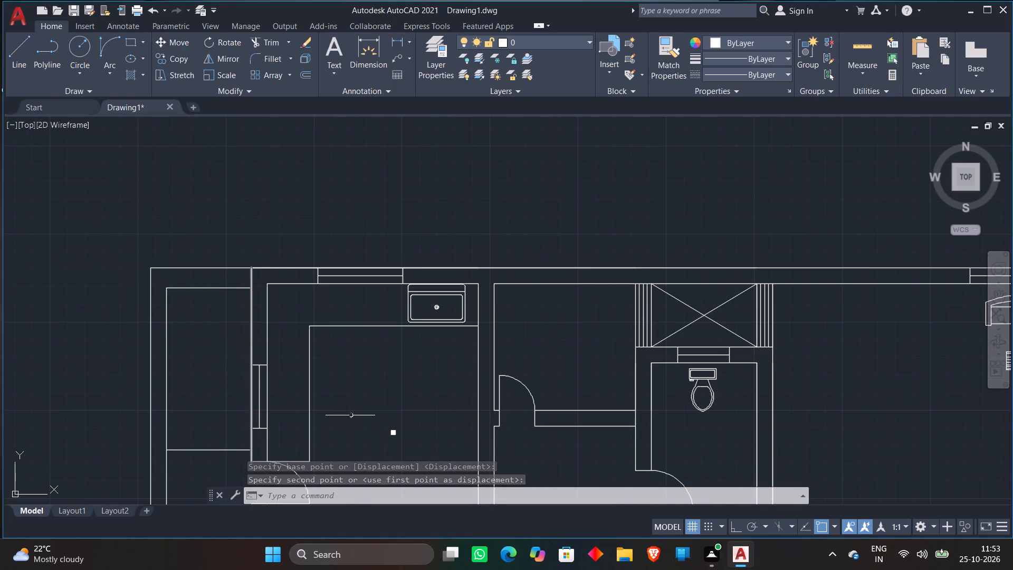
{"action": "middle_click_drag", "start_coordinate": [354, 407], "coordinate": [376, 331]}
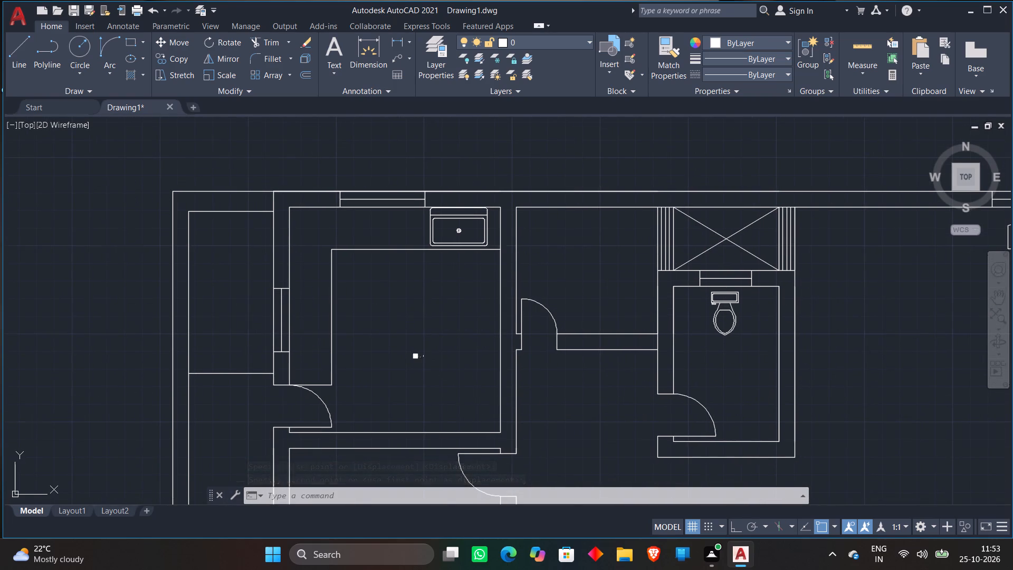
{"action": "scroll", "coordinate": [419, 353], "scroll_direction": "up", "scroll_amount": 4}
{"action": "left_click", "coordinate": [458, 425]}
{"action": "left_click", "coordinate": [279, 312]}
{"action": "right_click", "coordinate": [490, 288]}
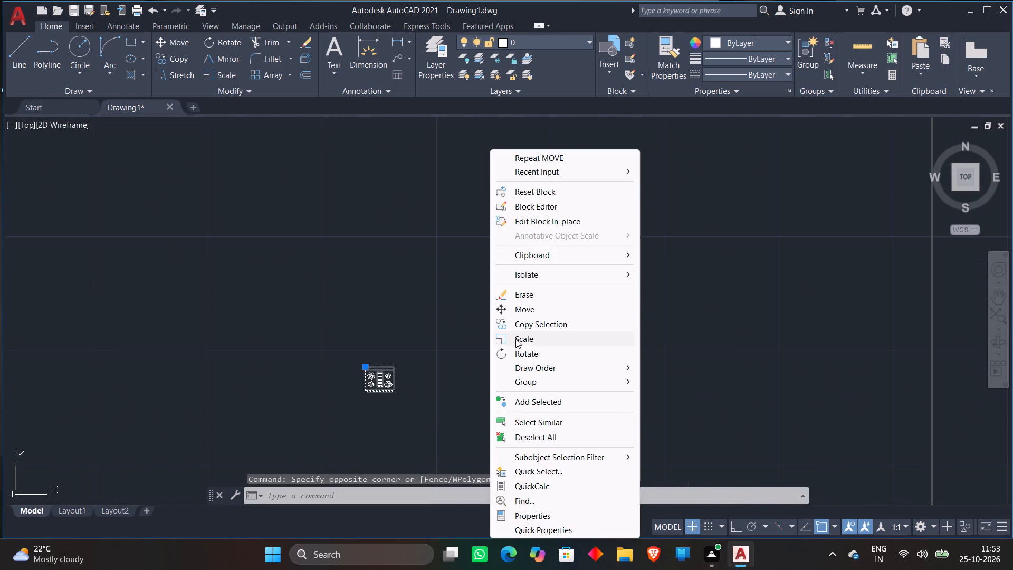
{"action": "left_click", "coordinate": [519, 353]}
{"action": "left_click", "coordinate": [501, 373]}
{"action": "scroll", "coordinate": [505, 321], "scroll_direction": "down", "scroll_amount": 1}
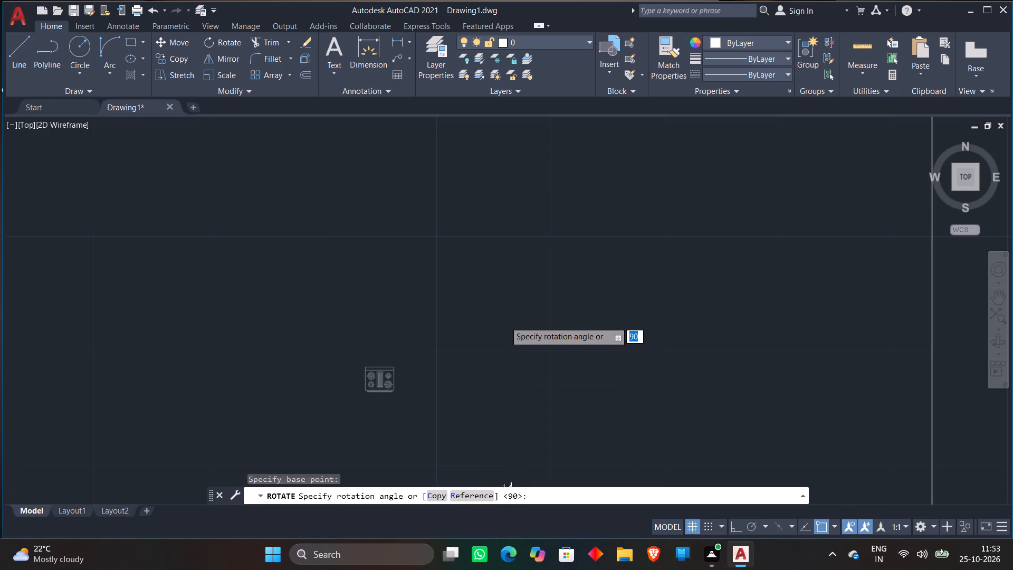
{"action": "scroll", "coordinate": [505, 321], "scroll_direction": "down", "scroll_amount": 1}
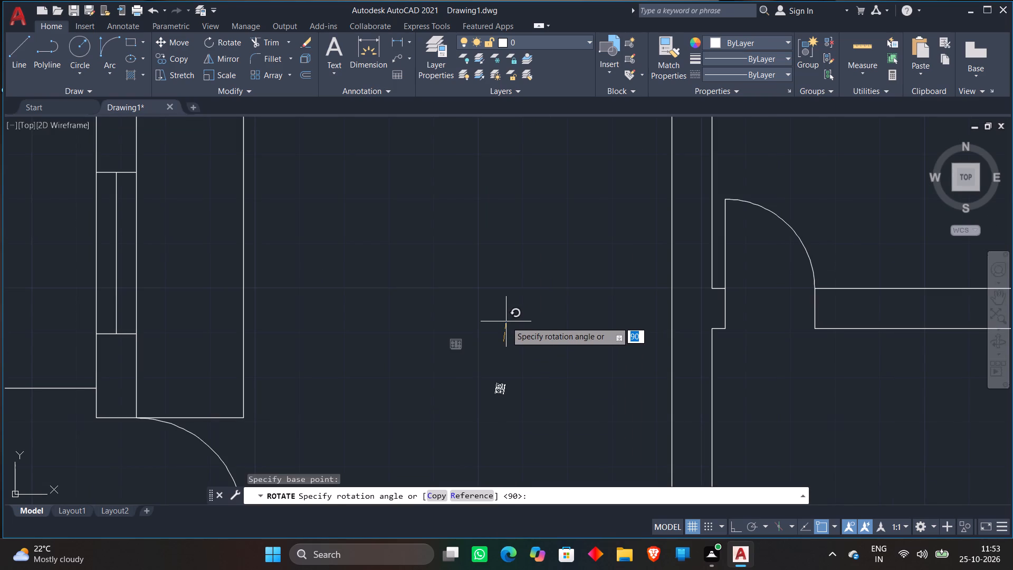
{"action": "key", "text": "F8"}
{"action": "scroll", "coordinate": [508, 323], "scroll_direction": "up", "scroll_amount": 2}
{"action": "left_click", "coordinate": [508, 323]}
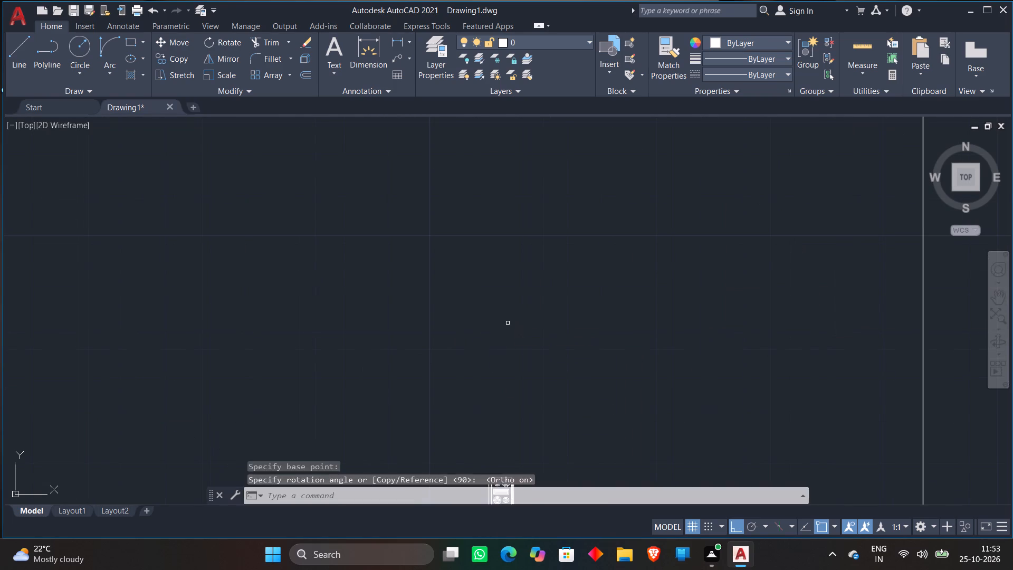
Move the rotated stove, with Ortho off, onto the west counter beside the west wall window.
{"action": "scroll", "coordinate": [531, 294], "scroll_direction": "down", "scroll_amount": 4}
{"action": "left_click", "coordinate": [554, 339]}
{"action": "left_click", "coordinate": [498, 299]}
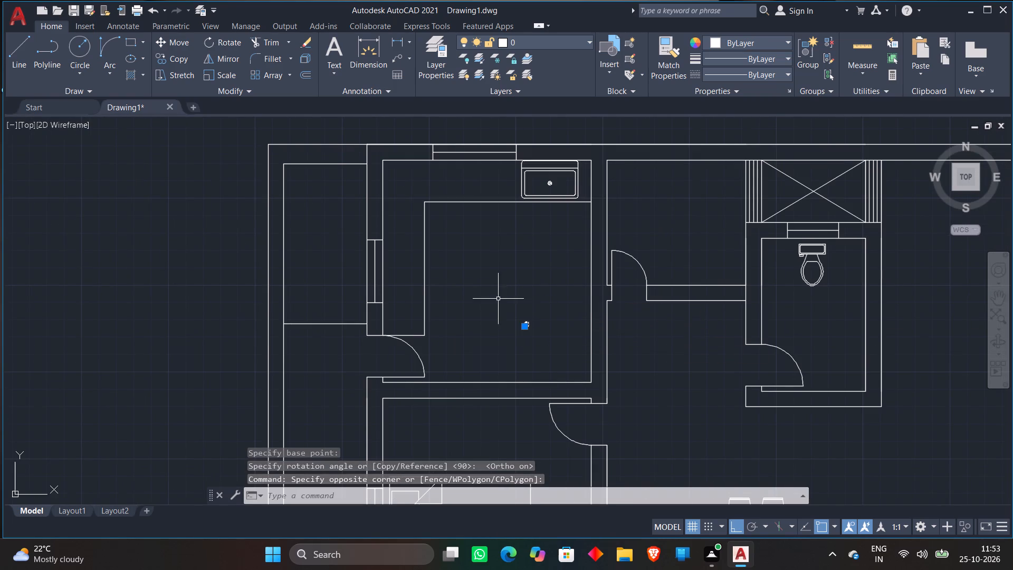
{"action": "type", "text": "m"}
{"action": "key", "text": "space"}
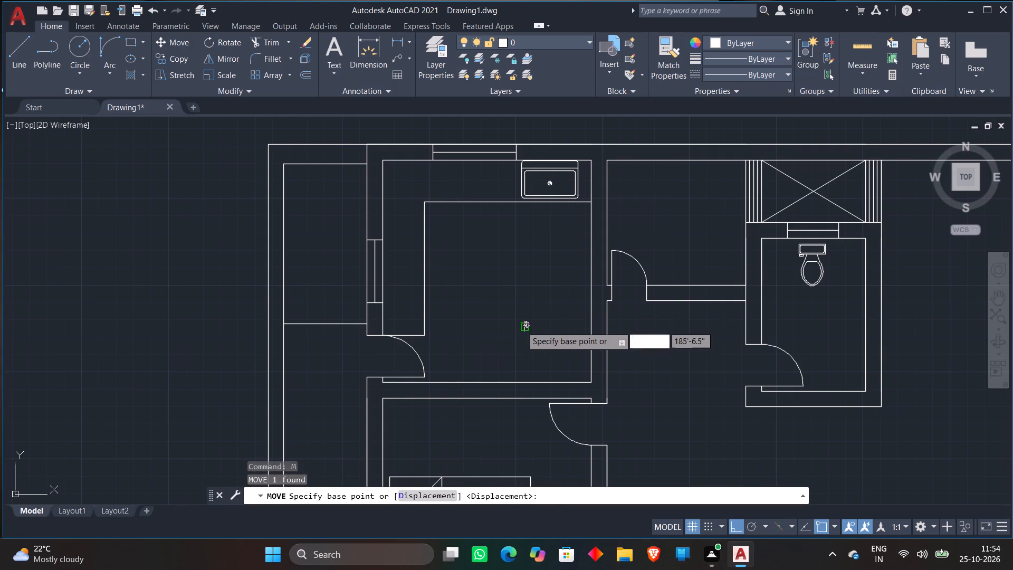
{"action": "left_click", "coordinate": [521, 326]}
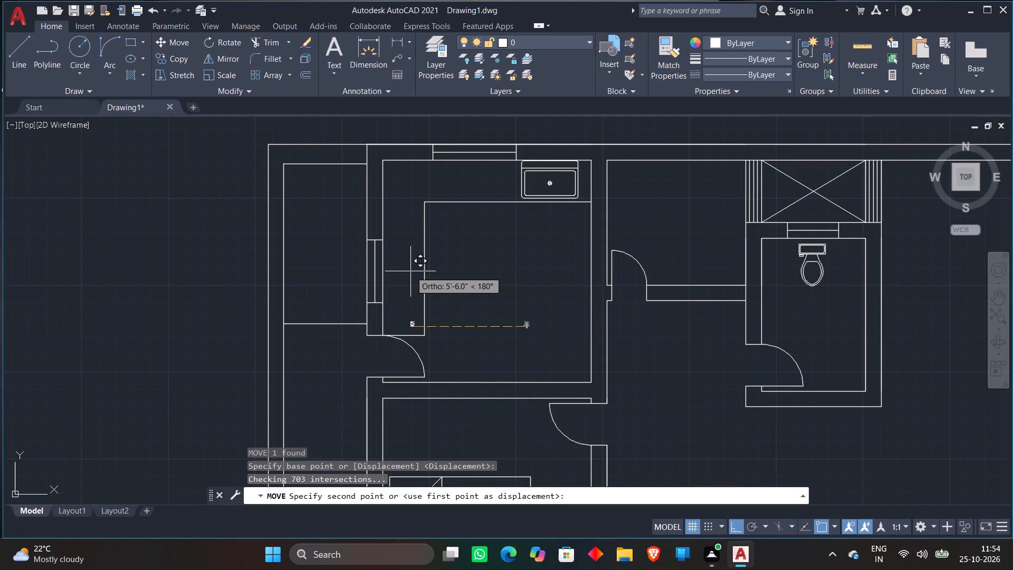
{"action": "key", "text": "F8"}
{"action": "scroll", "coordinate": [409, 262], "scroll_direction": "up", "scroll_amount": 3}
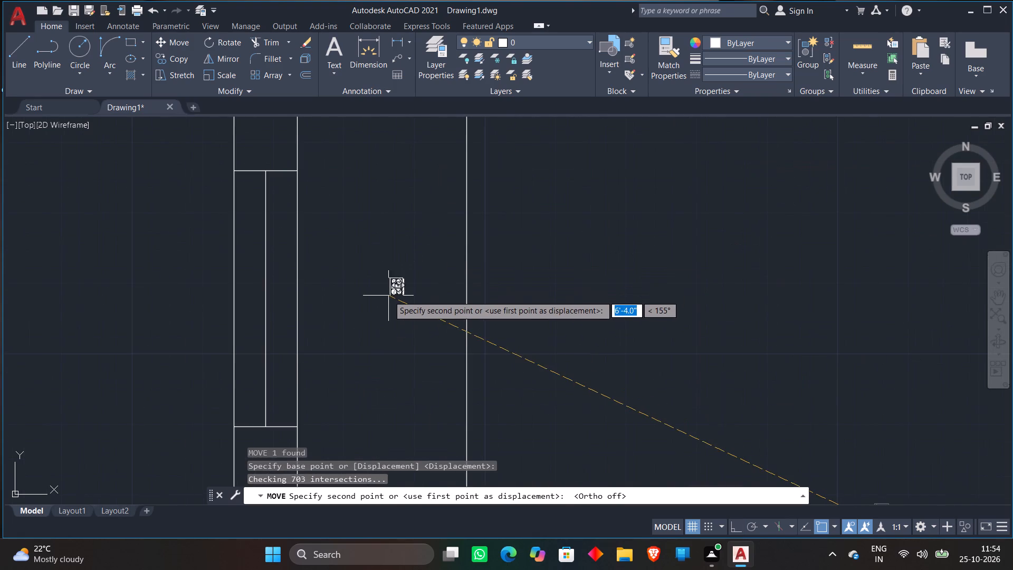
{"action": "middle_click_drag", "start_coordinate": [380, 305], "coordinate": [387, 262]}
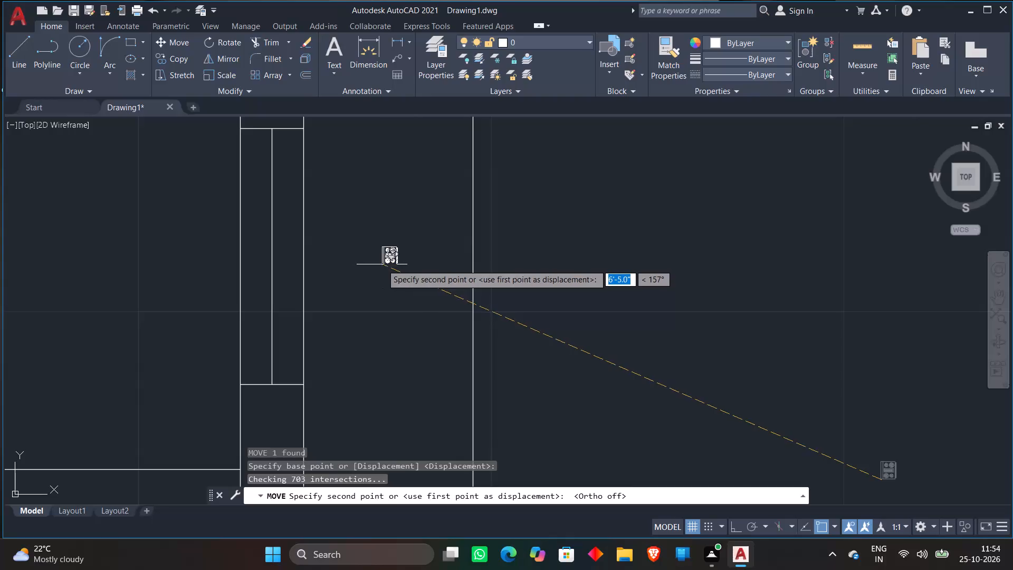
{"action": "left_click", "coordinate": [380, 265]}
Scale up the tiny stove block on the west counter by a picked factor of about 7.7.
{"action": "scroll", "coordinate": [405, 233], "scroll_direction": "down", "scroll_amount": 1}
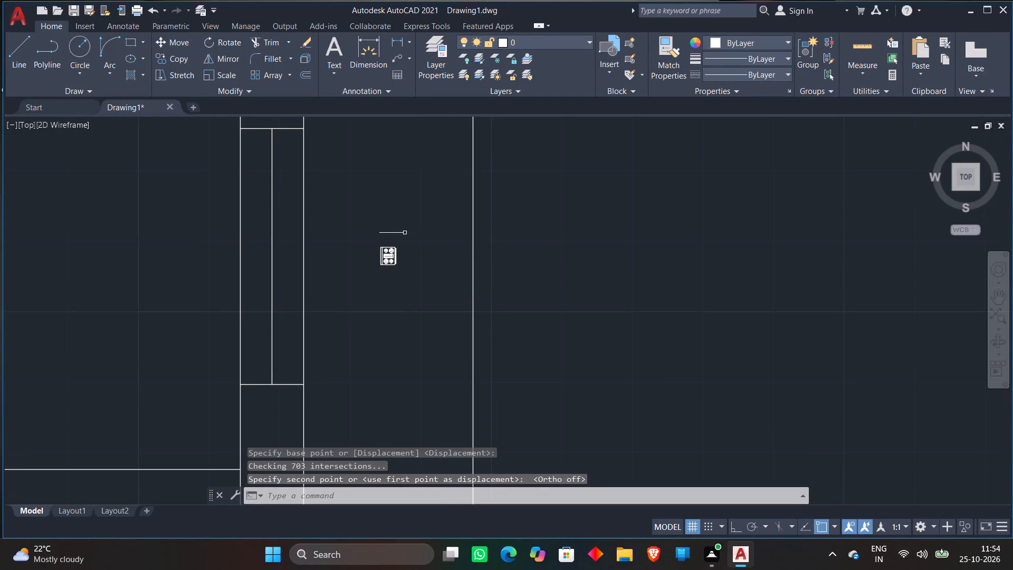
{"action": "left_click", "coordinate": [378, 226]}
{"action": "left_click", "coordinate": [432, 284]}
{"action": "right_click", "coordinate": [410, 285]}
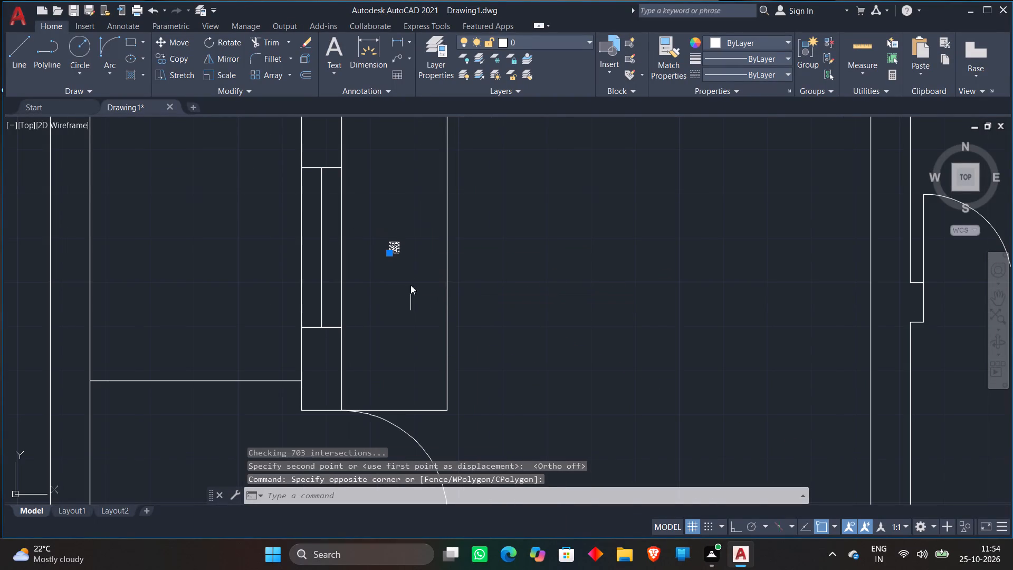
{"action": "left_click", "coordinate": [429, 341]}
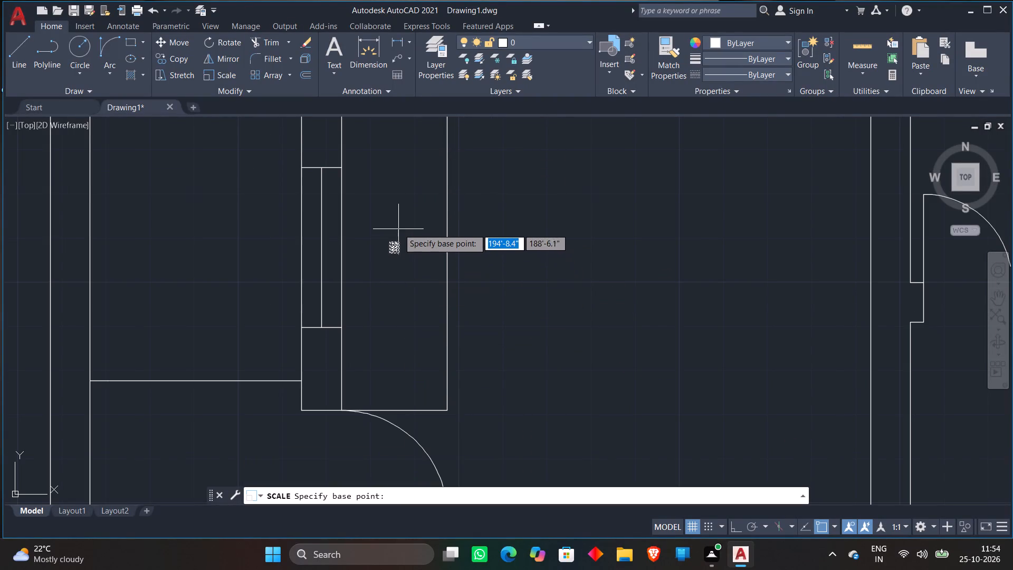
{"action": "scroll", "coordinate": [399, 225], "scroll_direction": "up", "scroll_amount": 1}
{"action": "left_click", "coordinate": [399, 230]}
{"action": "scroll", "coordinate": [449, 185], "scroll_direction": "down", "scroll_amount": 1}
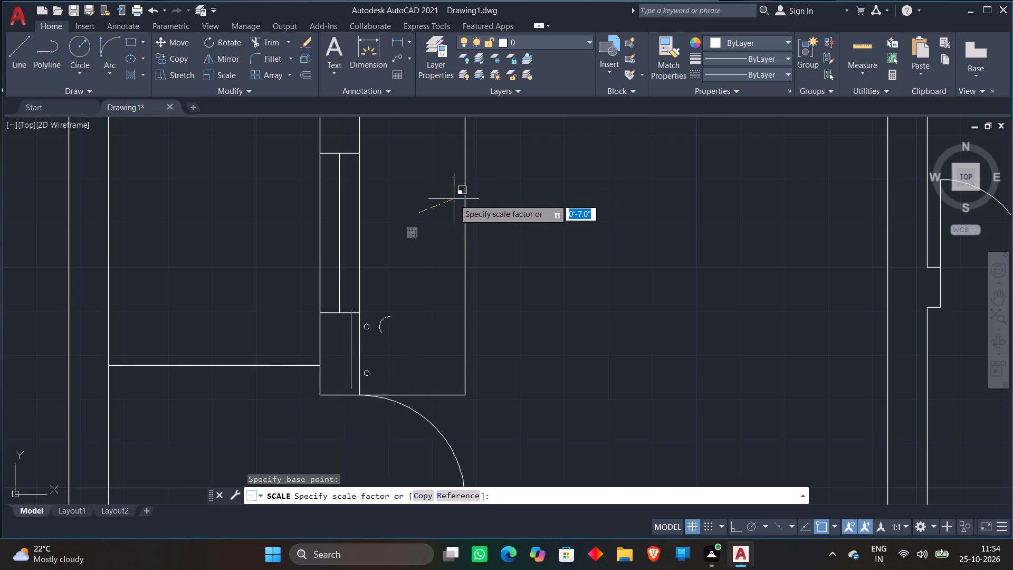
{"action": "left_click", "coordinate": [428, 172]}
Move the enlarged stove north onto the west counter, in front of the west wall window.
{"action": "left_click", "coordinate": [388, 331]}
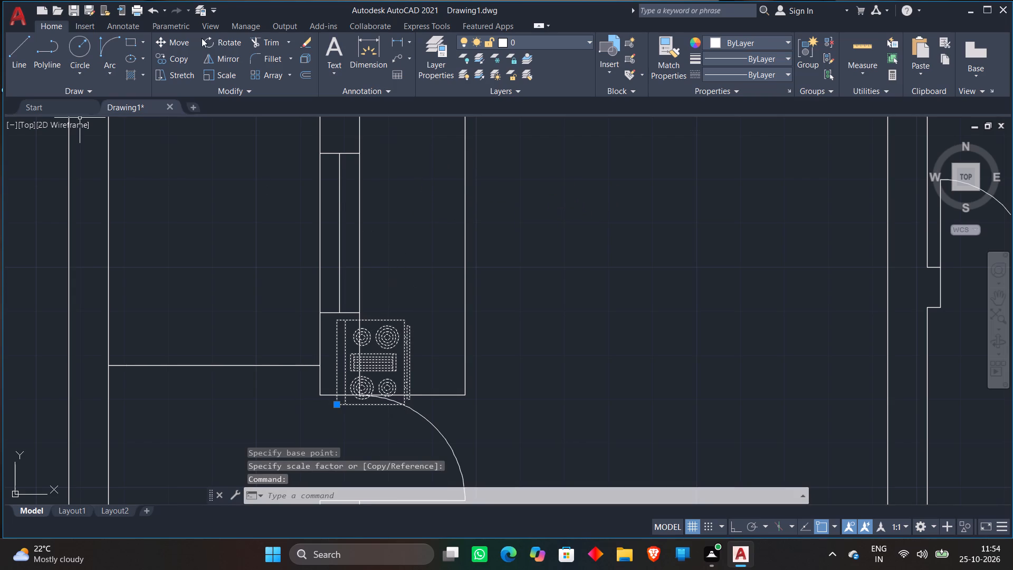
{"action": "left_click", "coordinate": [181, 45]}
{"action": "left_click", "coordinate": [378, 347]}
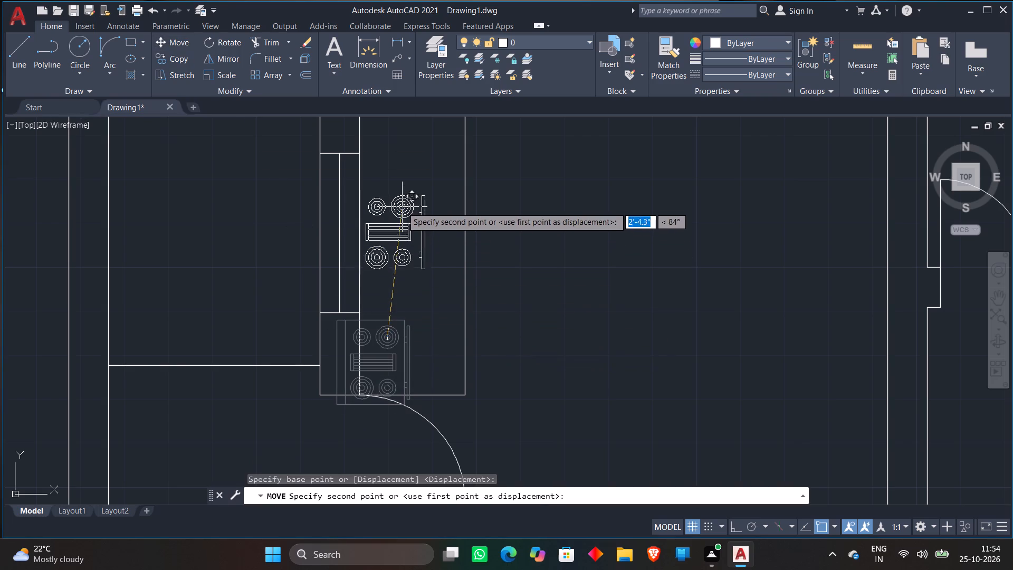
{"action": "left_click", "coordinate": [424, 212]}
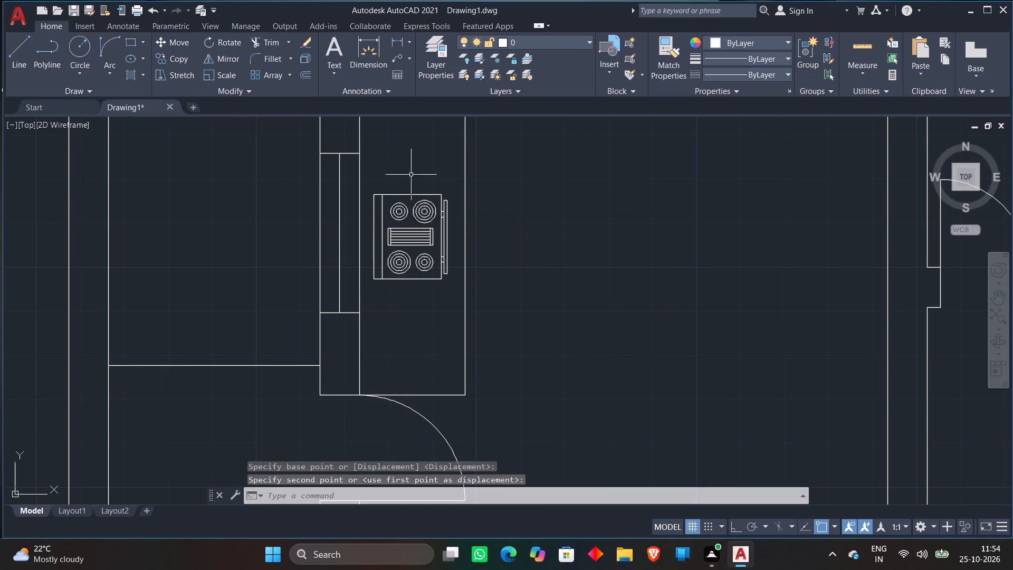
Scale up the stove on the west counter by a picked factor of about 1.3, based at its northwest burner.
{"action": "scroll", "coordinate": [365, 184], "scroll_direction": "up", "scroll_amount": 1}
{"action": "left_click", "coordinate": [365, 183]}
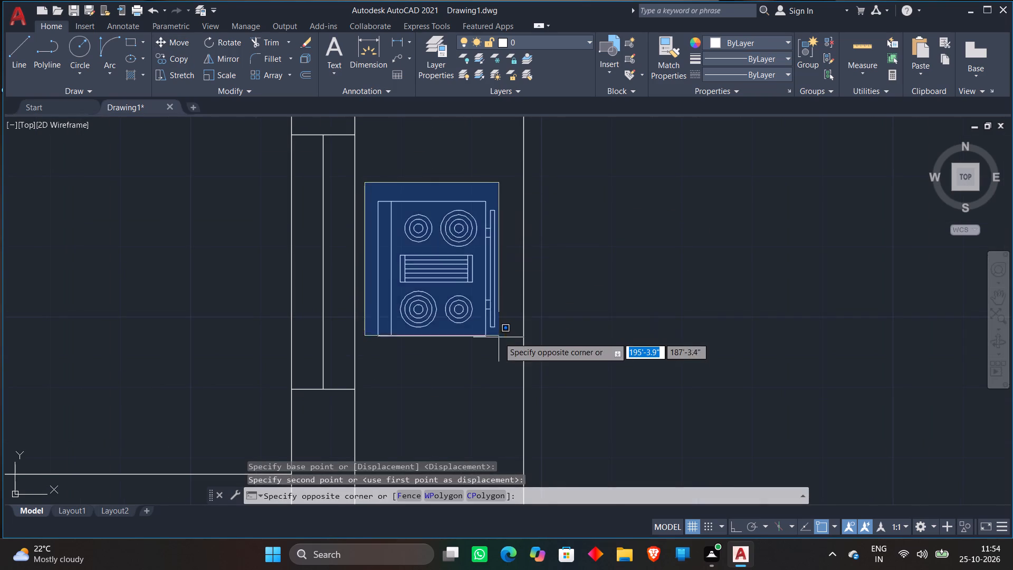
{"action": "left_click", "coordinate": [505, 355]}
{"action": "right_click", "coordinate": [464, 312]}
{"action": "left_click", "coordinate": [478, 341]}
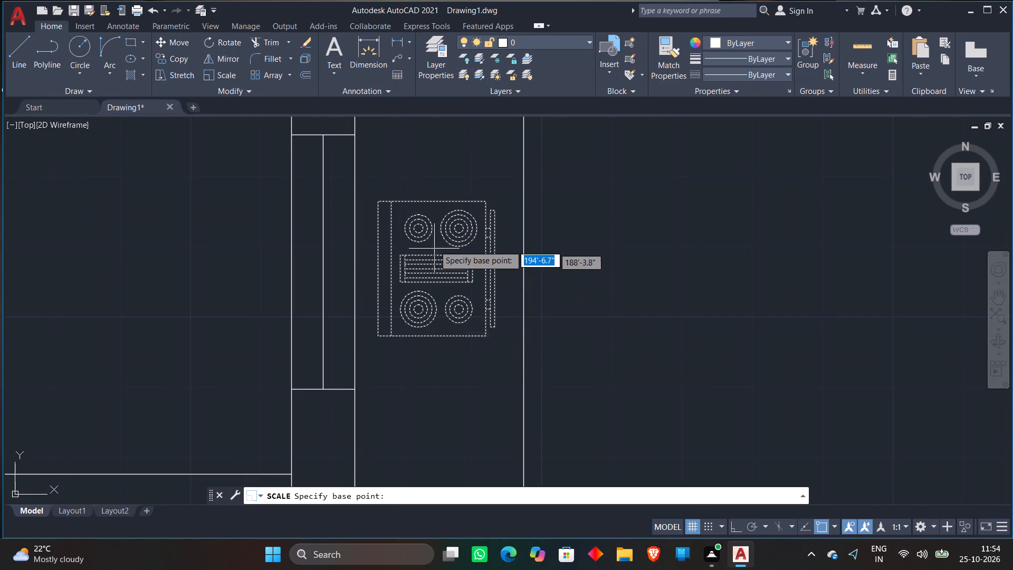
{"action": "left_click", "coordinate": [416, 240]}
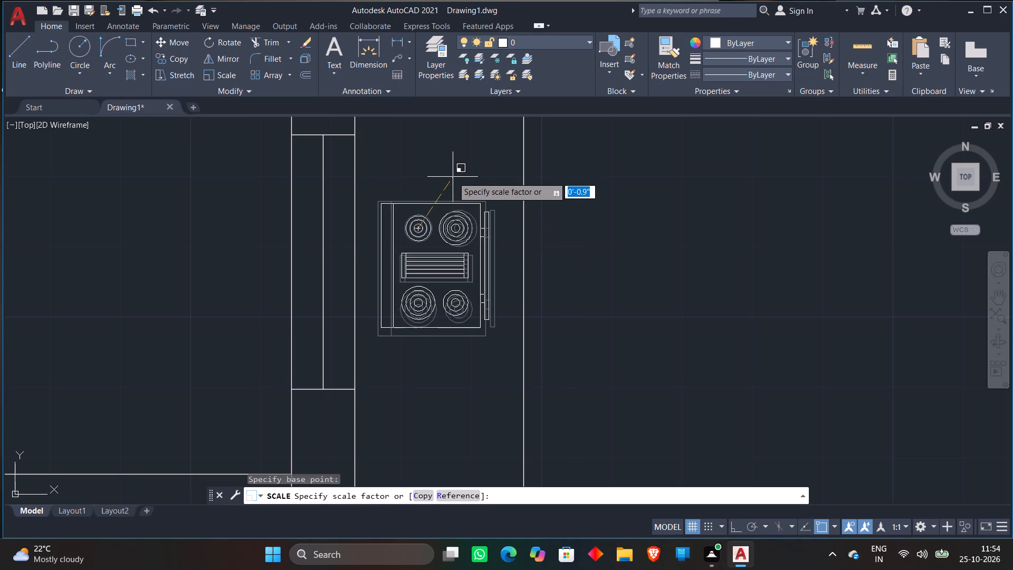
{"action": "left_click", "coordinate": [470, 155]}
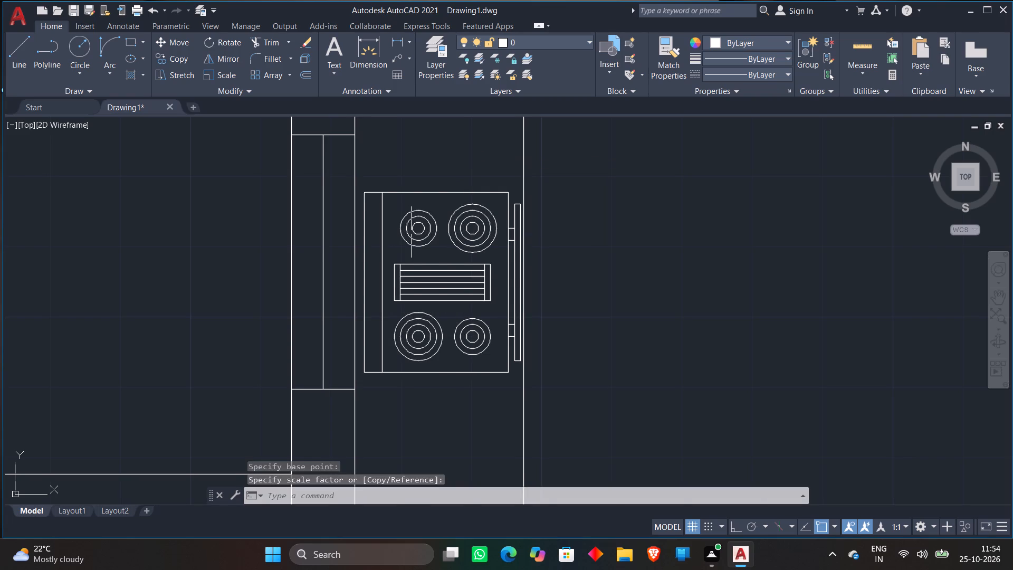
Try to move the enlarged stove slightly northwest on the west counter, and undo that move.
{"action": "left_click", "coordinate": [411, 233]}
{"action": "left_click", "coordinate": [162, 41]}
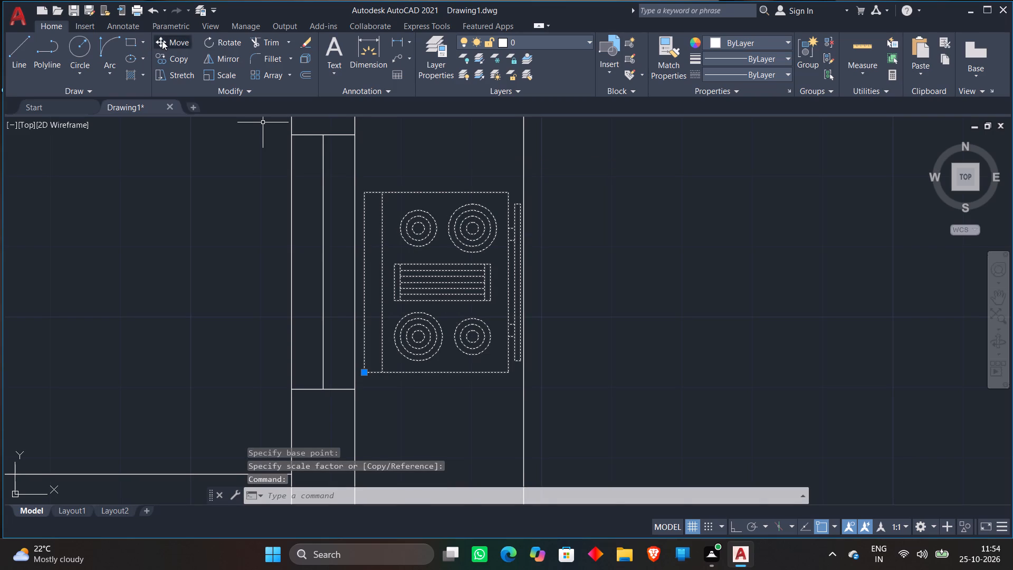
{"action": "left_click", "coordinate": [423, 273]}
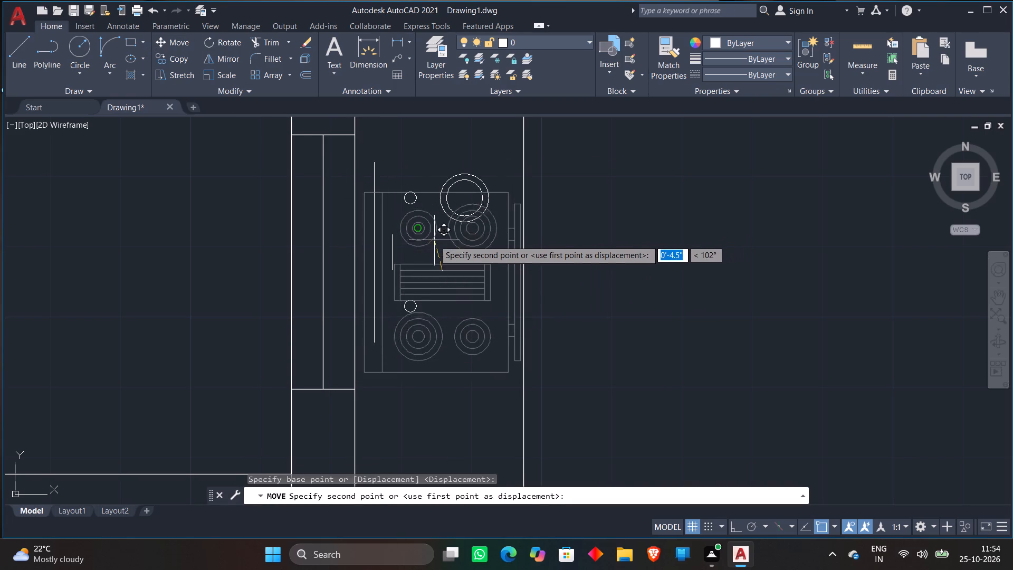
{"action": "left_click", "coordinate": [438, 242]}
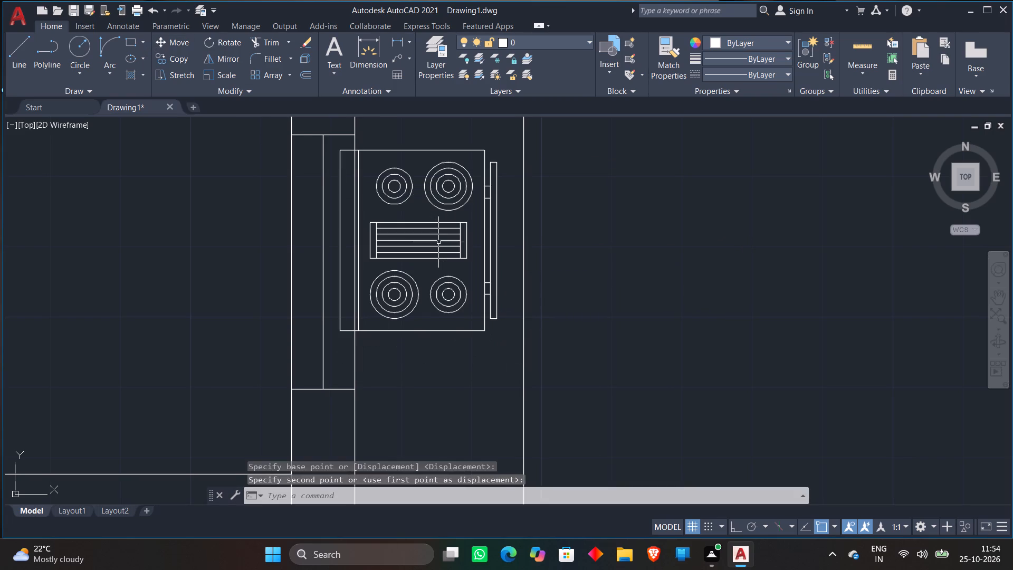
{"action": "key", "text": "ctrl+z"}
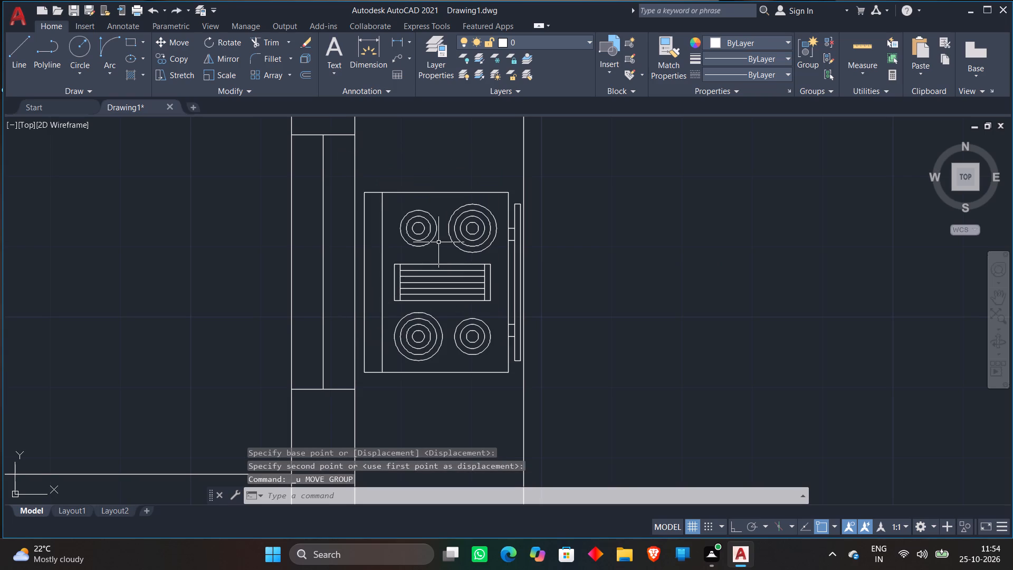
Place single-line text west of the floor plan, height 1 and rotation 0, with the lines WASH and 4'X7'8".
{"action": "scroll", "coordinate": [528, 234], "scroll_direction": "down", "scroll_amount": 4}
{"action": "scroll", "coordinate": [596, 236], "scroll_direction": "down", "scroll_amount": 2}
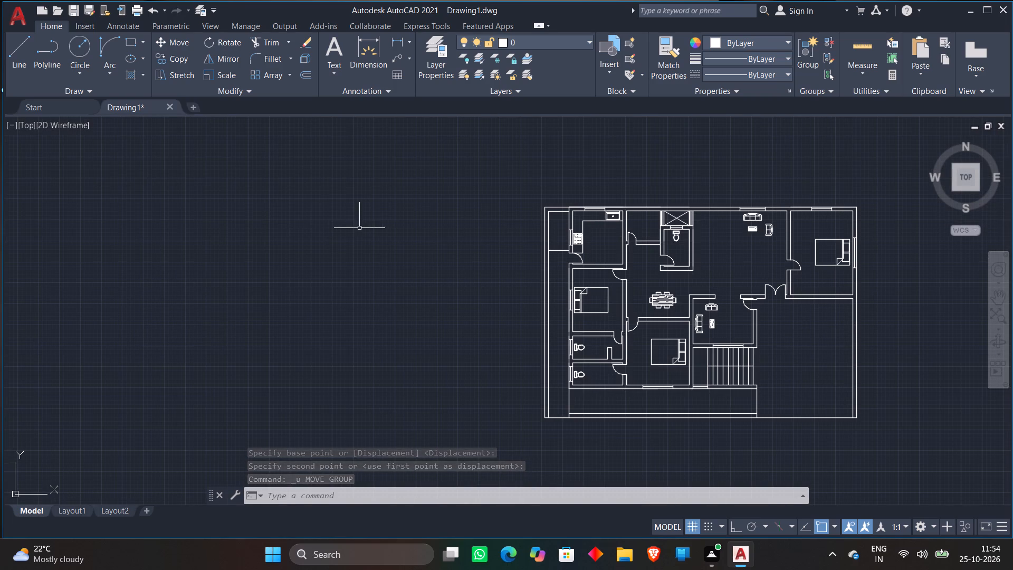
{"action": "type", "text": "te"}
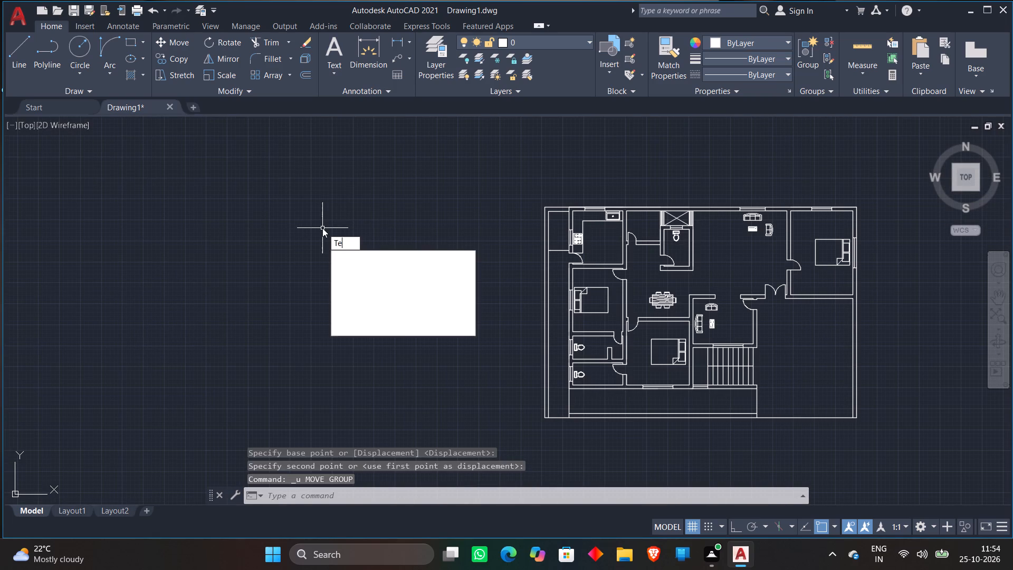
{"action": "left_click", "coordinate": [356, 255]}
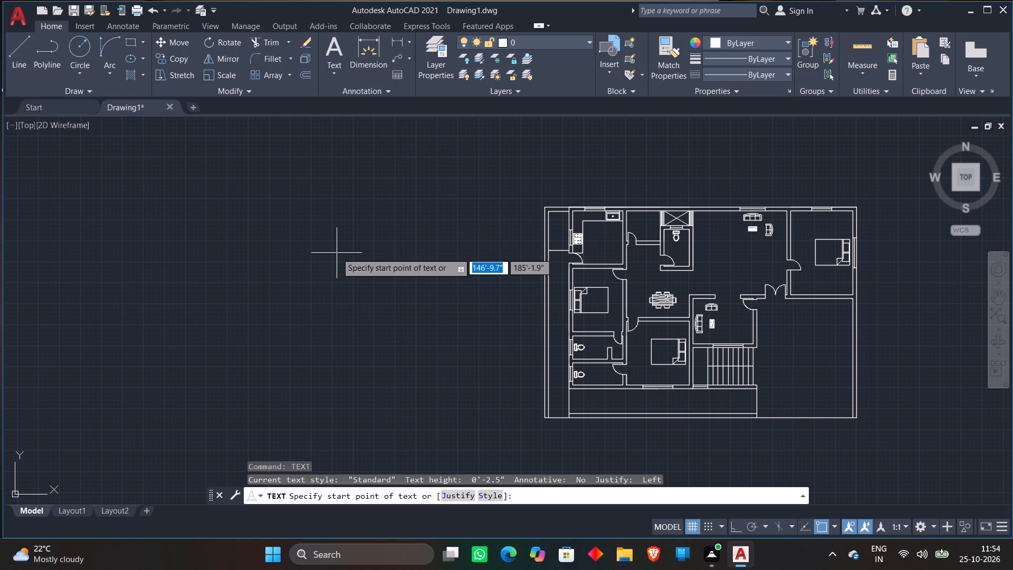
{"action": "left_click", "coordinate": [353, 263]}
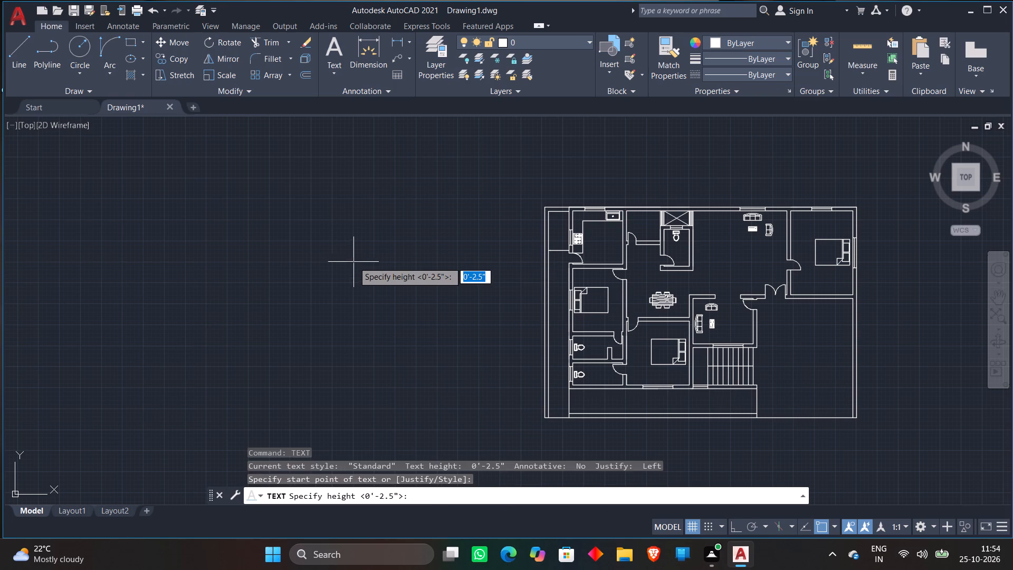
{"action": "key", "text": "1"}
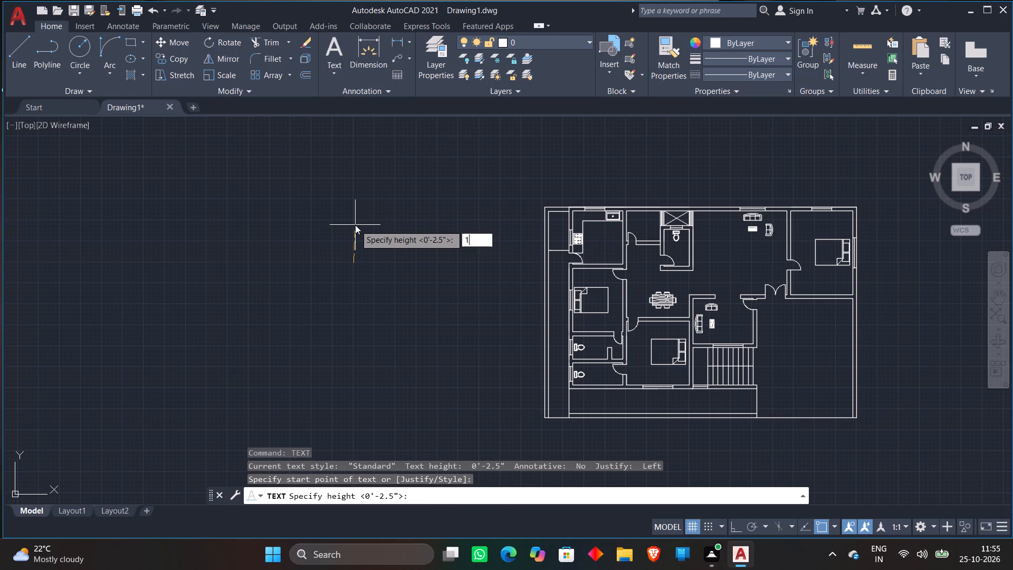
{"action": "key", "text": "Return"}
{"action": "key", "text": "0"}
{"action": "key", "text": "Return"}
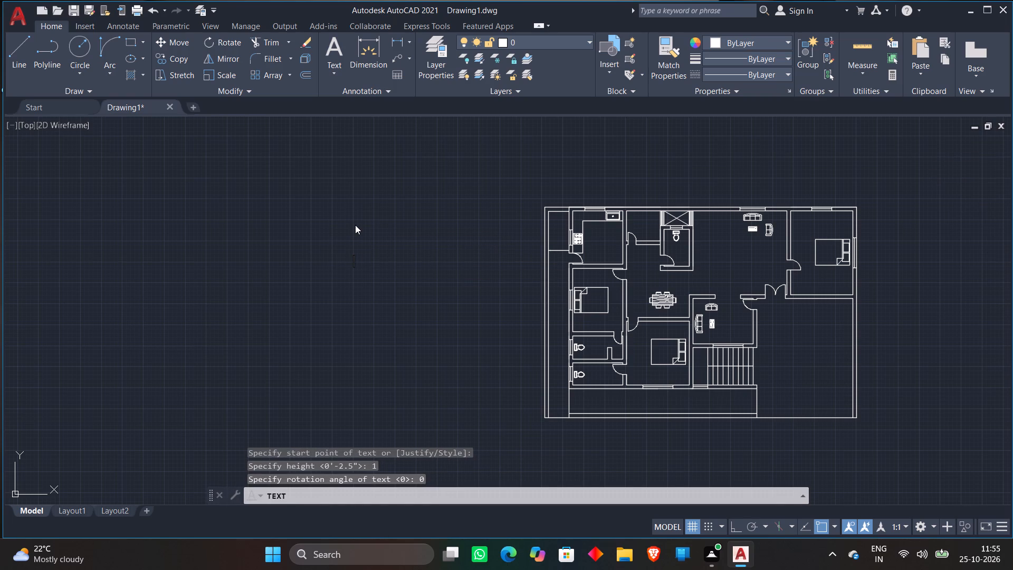
{"action": "type", "text": "wash"}
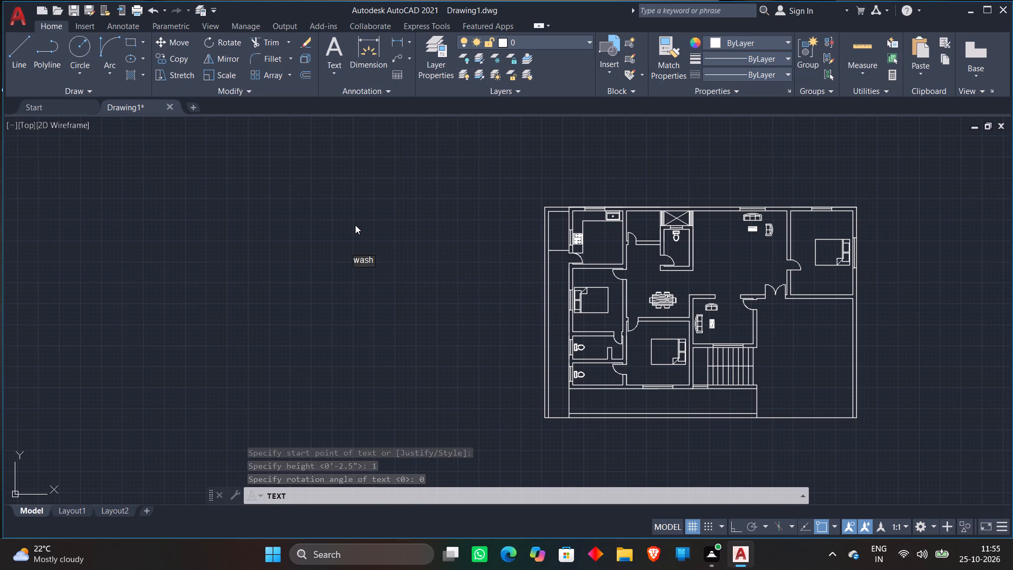
{"action": "key", "text": "BackSpace"}
{"action": "key", "text": "BackSpace"}
{"action": "key", "text": "BackSpace"}
{"action": "key", "text": "BackSpace"}
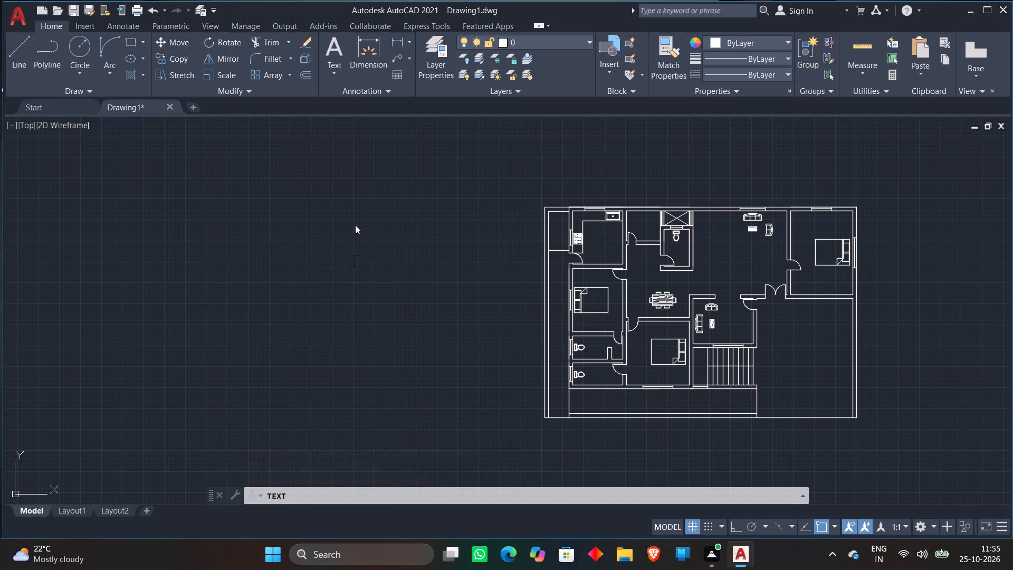
{"action": "type", "text": "WASH"}
{"action": "key", "text": "Return"}
{"action": "type", "text": "4'X"}
{"action": "type", "text": "7'8"}
{"action": "key", "text": "shift+quotedbl"}
{"action": "key", "text": "Return"}
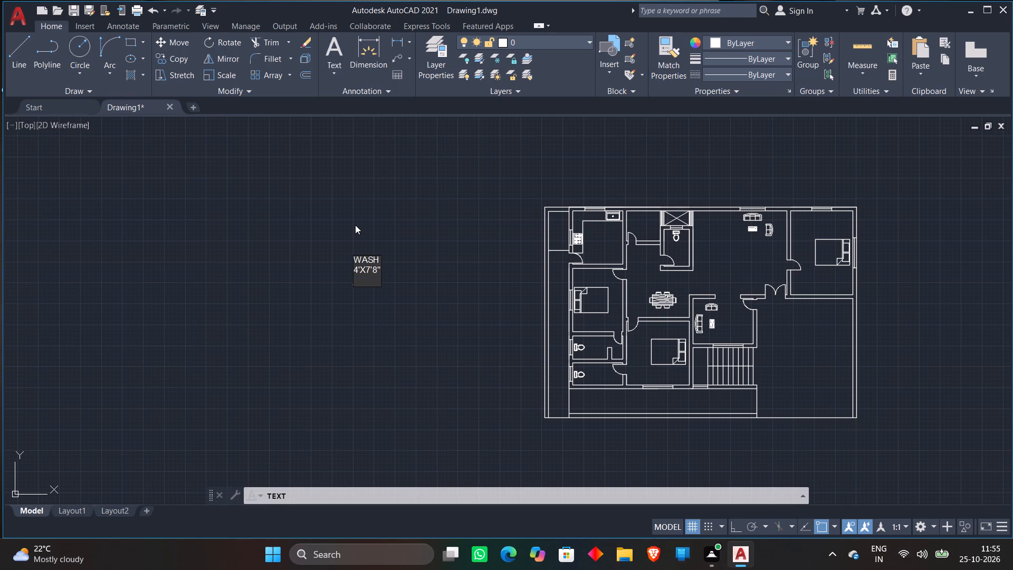
Add the kitchen label below as two text lines: KITCHEN and 10'X10'8'.
{"action": "type", "text": "KITCHEN"}
{"action": "key", "text": "Return"}
{"action": "type", "text": "10"}
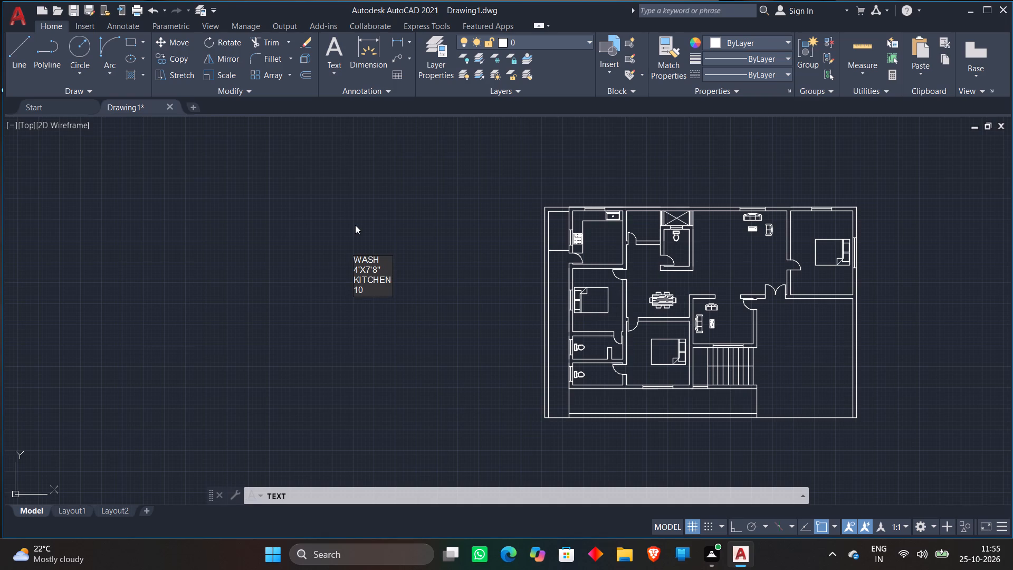
{"action": "key", "text": "apostrophe"}
{"action": "key", "text": "x"}
{"action": "type", "text": "10'8"}
{"action": "key", "text": "apostrophe"}
{"action": "key", "text": "Return"}
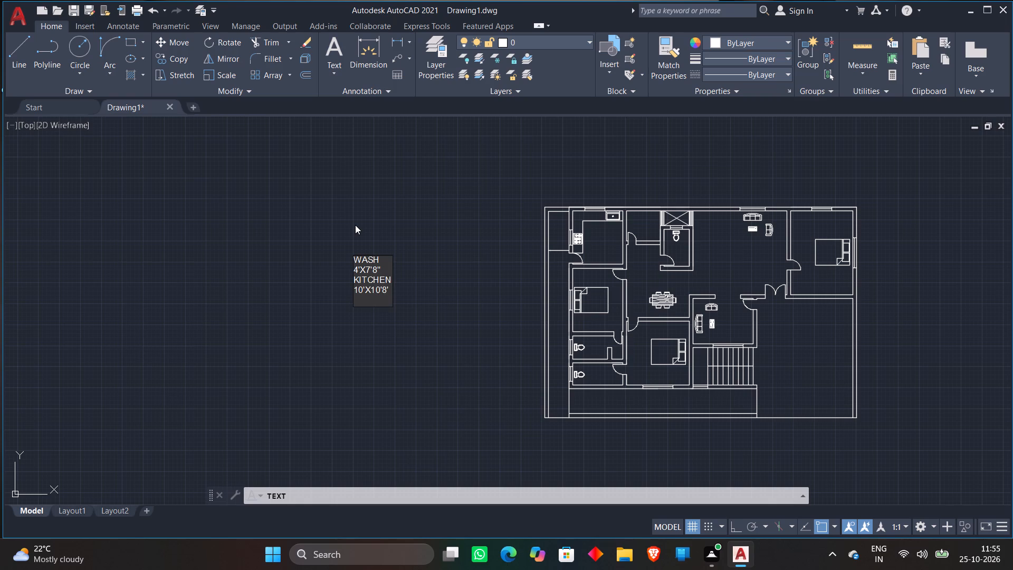
Add the store room label as two further text lines: STORE and 6'8"X6'.
{"action": "type", "text": "STORE"}
{"action": "key", "text": "Return"}
{"action": "type", "text": "6'8\"X"}
{"action": "type", "text": "6'"}
{"action": "key", "text": "Return"}
Add the common toilet label as two further text lines: C.TOILET and 5'X7'4".
{"action": "type", "text": "C.TOILET"}
{"action": "key", "text": "Return"}
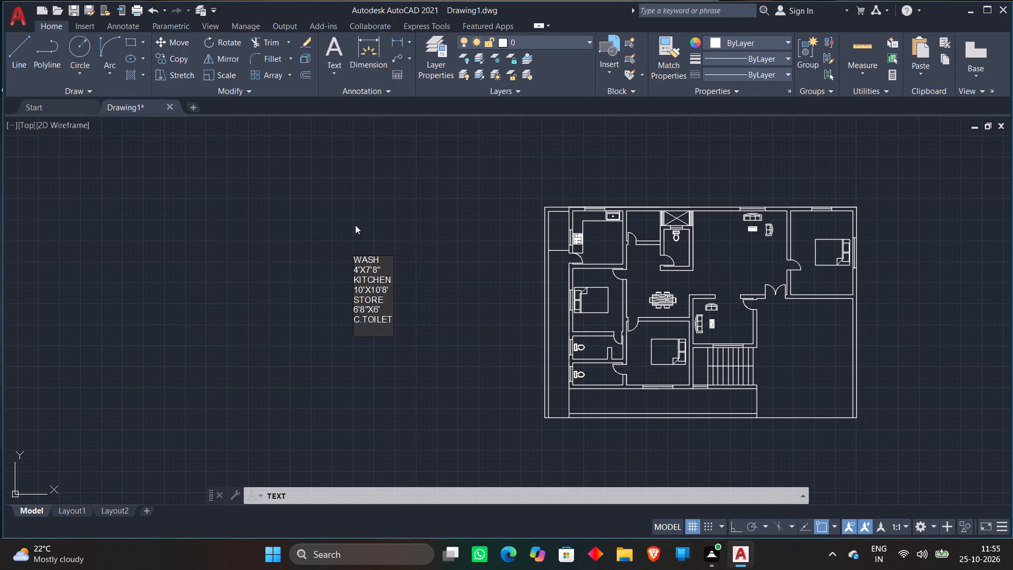
{"action": "type", "text": "5'X"}
{"action": "type", "text": "7'4\""}
{"action": "key", "text": "Return"}
Add a bedroom label as two further text lines: BEDROOM and 10'X12'8".
{"action": "type", "text": "BED"}
{"action": "type", "text": "ROOM"}
{"action": "key", "text": "Return"}
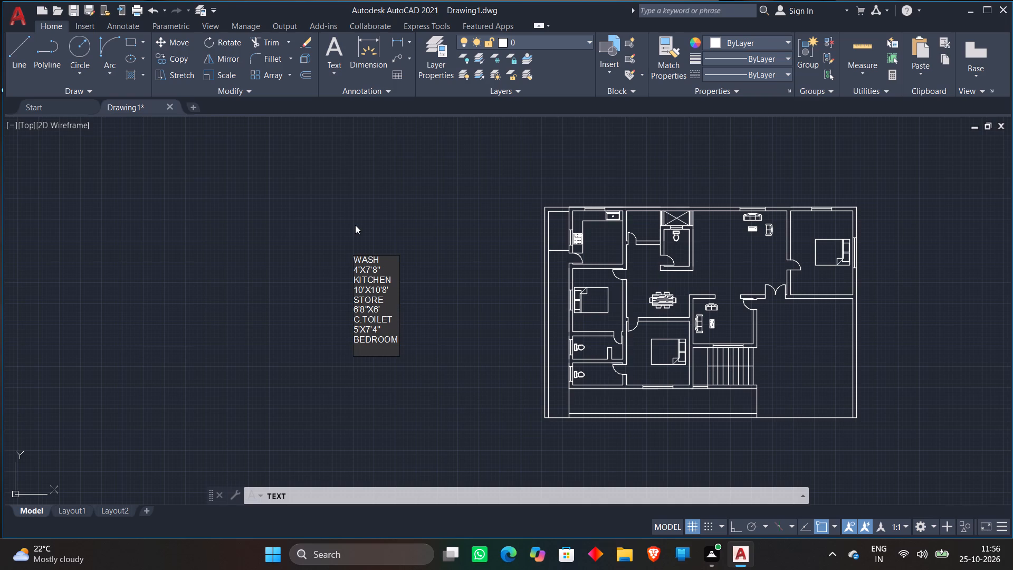
{"action": "type", "text": "10"}
{"action": "type", "text": "'X"}
{"action": "type", "text": "12'8"}
{"action": "key", "text": "shift+quotedbl"}
{"action": "key", "text": "Return"}
Add a toilet label as two further text lines: TOILET and 7'X4'8".
{"action": "type", "text": "TOILET"}
{"action": "key", "text": "Return"}
{"action": "type", "text": "7'X"}
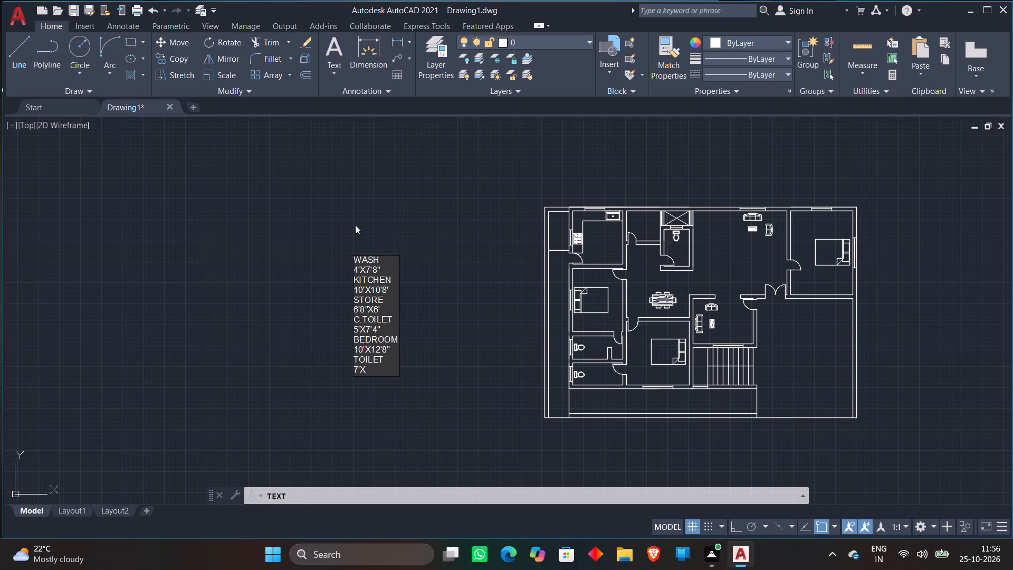
{"action": "type", "text": "4'"}
{"action": "type", "text": "8\""}
{"action": "key", "text": "Return"}
Add a second toilet label as two further text lines: TOILET and 10'X4'4".
{"action": "type", "text": "TOILET"}
{"action": "key", "text": "Return"}
{"action": "type", "text": "10'X"}
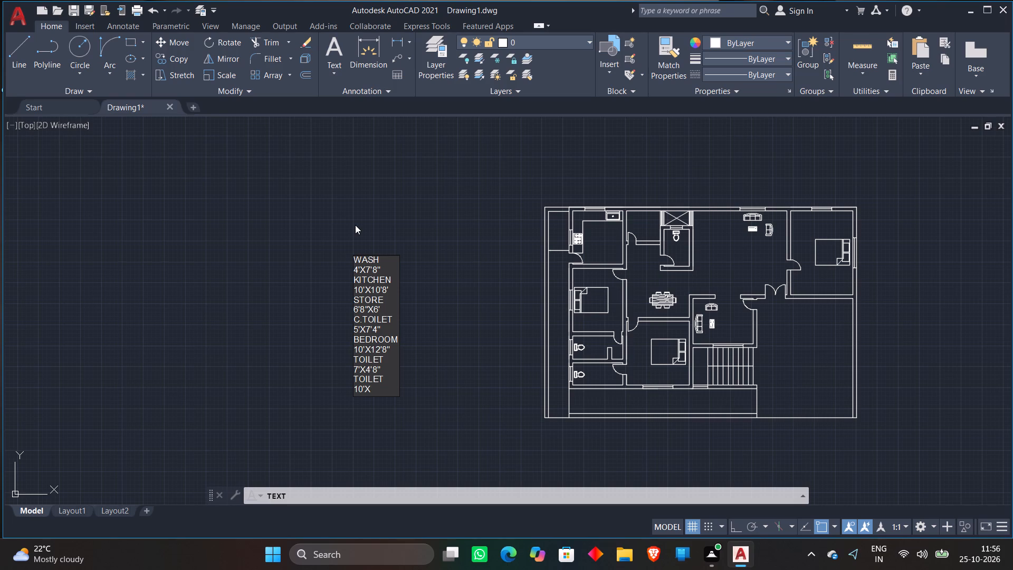
{"action": "type", "text": "4'4\""}
{"action": "key", "text": "Return"}
Add the dining area label as two further text lines: DINING and 12'X9'4".
{"action": "key", "text": "d"}
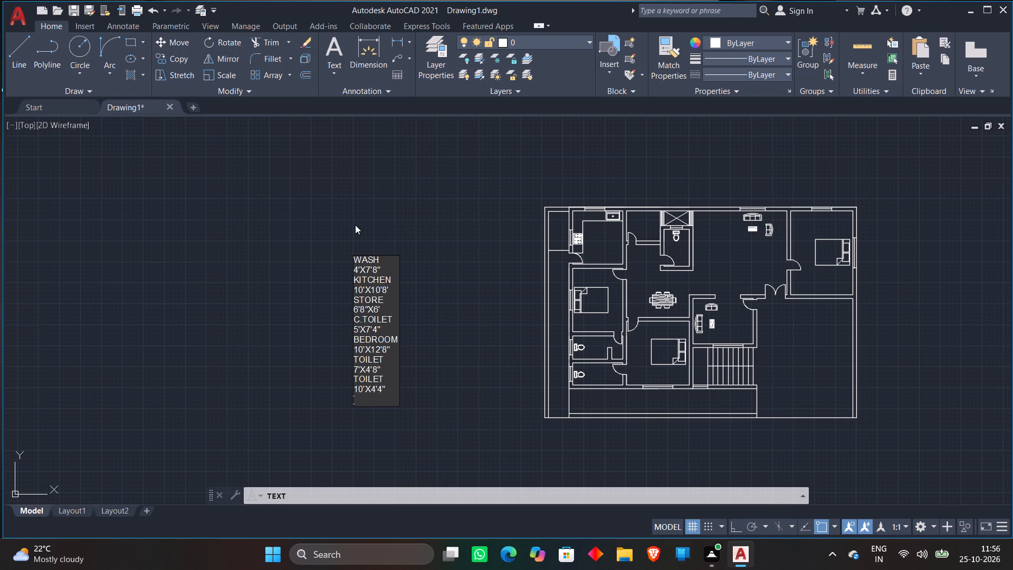
{"action": "type", "text": "INING"}
{"action": "key", "text": "Return"}
{"action": "type", "text": "12'X"}
{"action": "type", "text": "9'4\""}
{"action": "key", "text": "Return"}
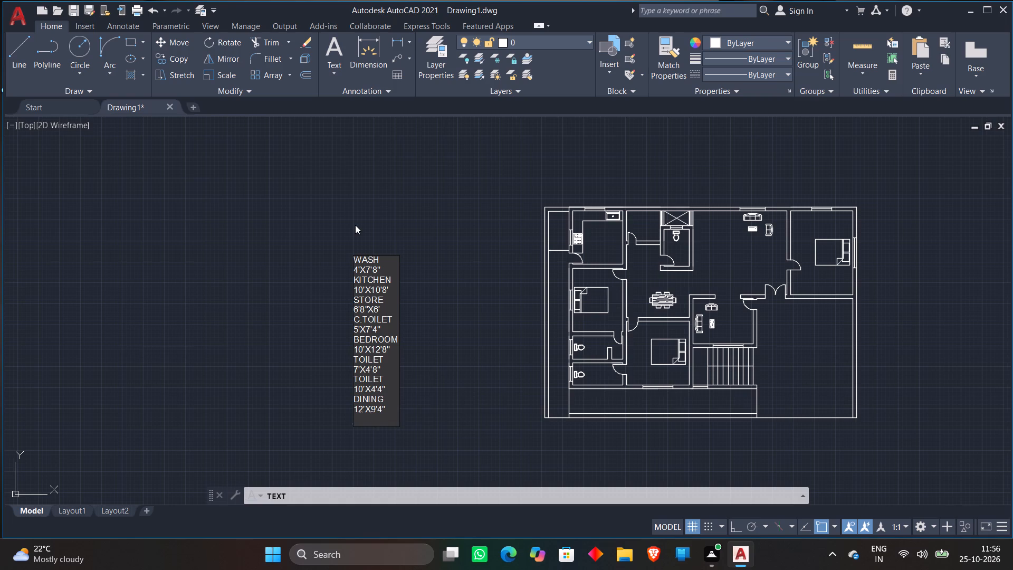
Add another bedroom label as two further text lines: BEDROOM and 12'X12'8".
{"action": "type", "text": "BEDROOM"}
{"action": "key", "text": "Return"}
{"action": "type", "text": "12'X"}
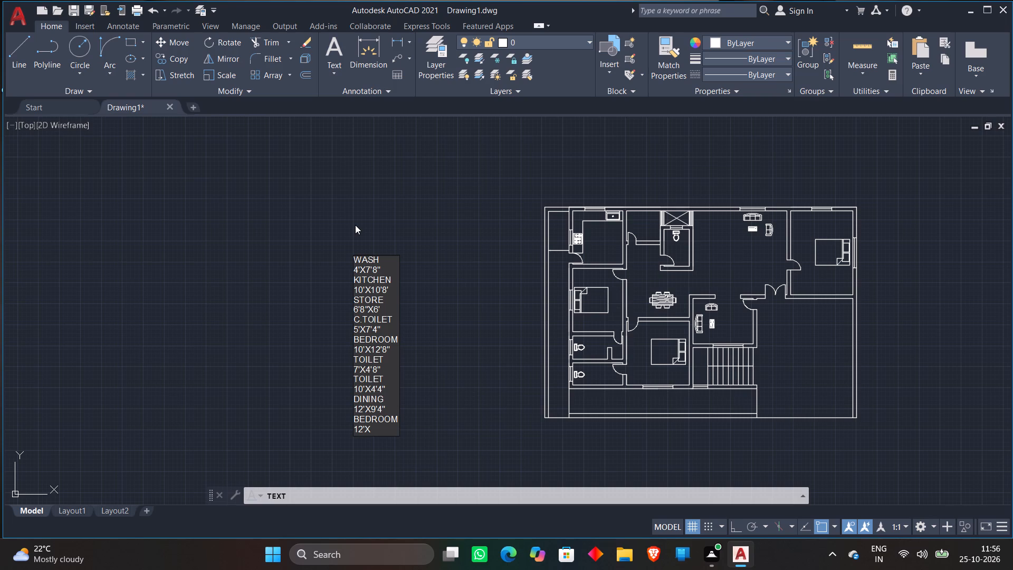
{"action": "type", "text": "12'8\""}
{"action": "key", "text": "Return"}
Add the drawing room label as two further text lines: DRAWING and 12'X9'.
{"action": "type", "text": "DRAWING"}
{"action": "key", "text": "Return"}
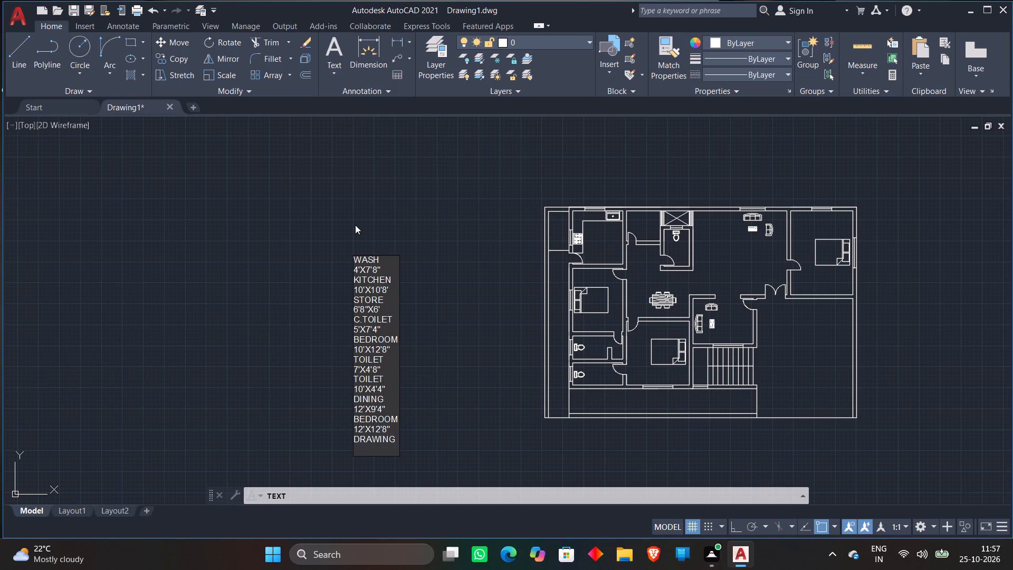
{"action": "type", "text": "12'"}
{"action": "key", "text": "x"}
{"action": "key", "text": "1"}
{"action": "key", "text": "BackSpace"}
{"action": "type", "text": "9'"}
{"action": "key", "text": "Return"}
Add the living room label as two further text lines: LIVING and 18'8"X16'8".
{"action": "type", "text": "LIVING"}
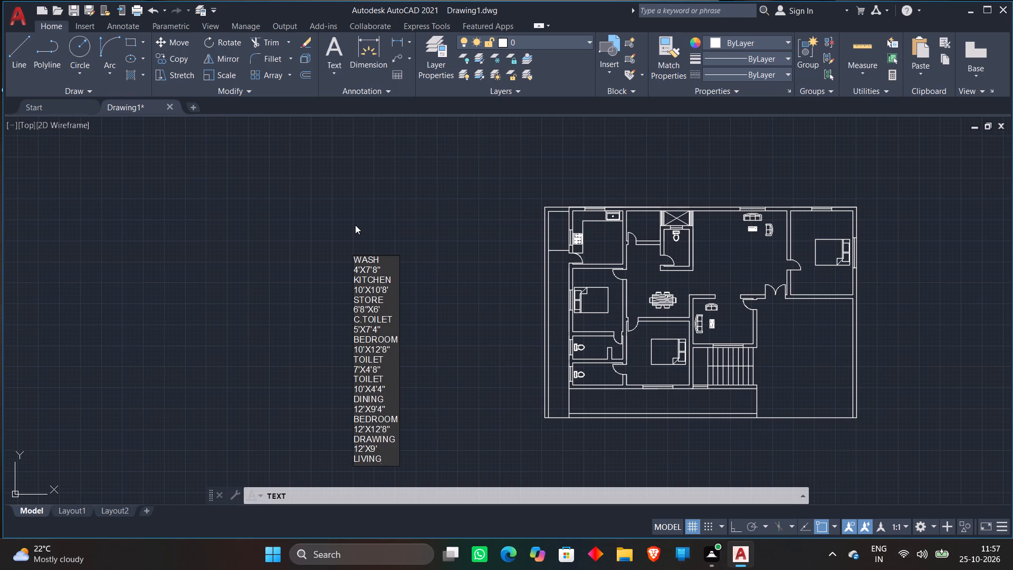
{"action": "key", "text": "Return"}
{"action": "type", "text": "18'8\"X"}
{"action": "type", "text": "16'8"}
{"action": "key", "text": "shift+quotedbl"}
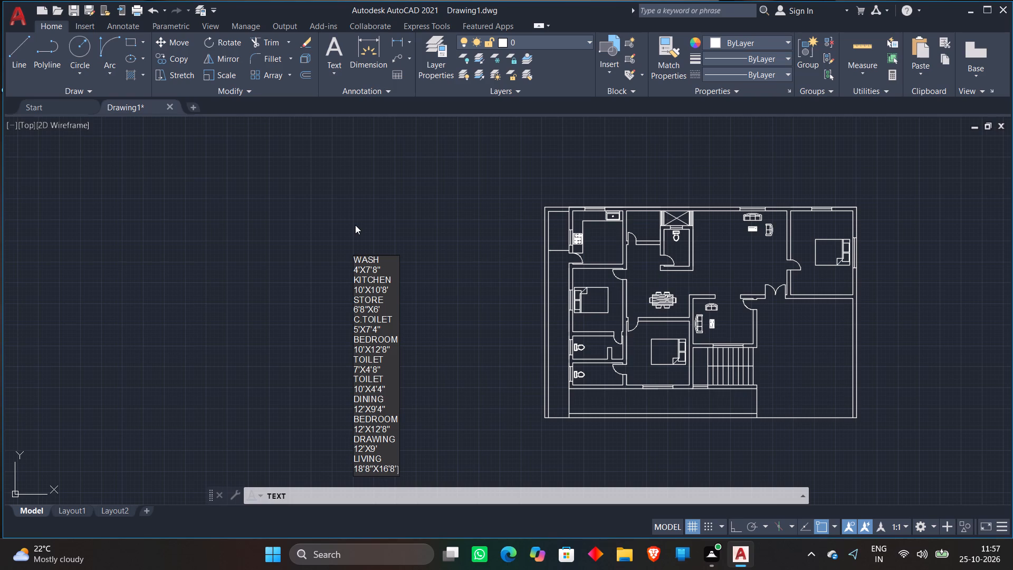
{"action": "key", "text": "Return"}
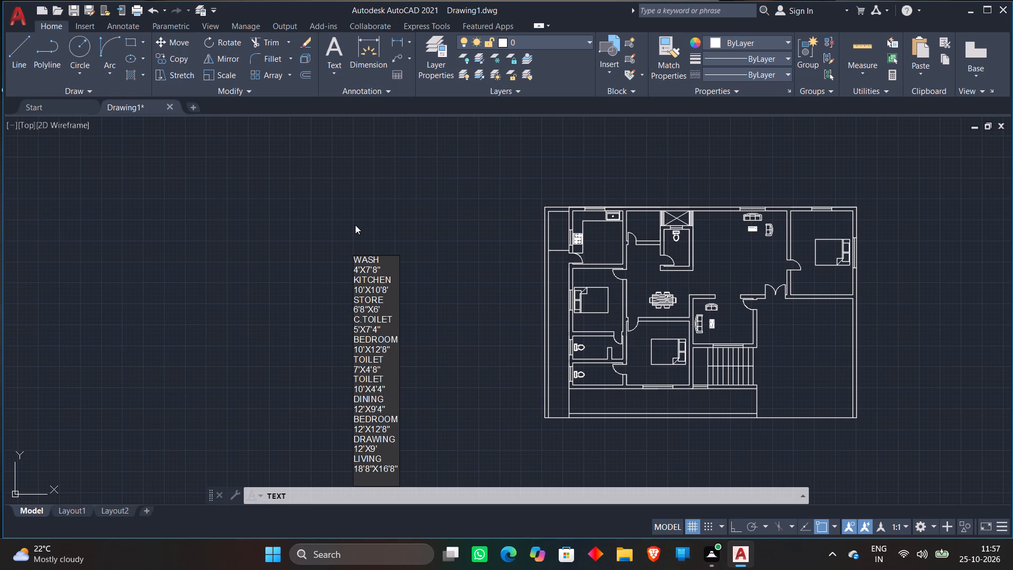
Add a third bedroom label as two further text lines: BEDROOM and 12'4"X16'8".
{"action": "type", "text": "BEDROOM"}
{"action": "key", "text": "Return"}
{"action": "type", "text": "12'4\""}
{"action": "key", "text": "x"}
{"action": "type", "text": "16'8"}
{"action": "key", "text": "shift+quotedbl"}
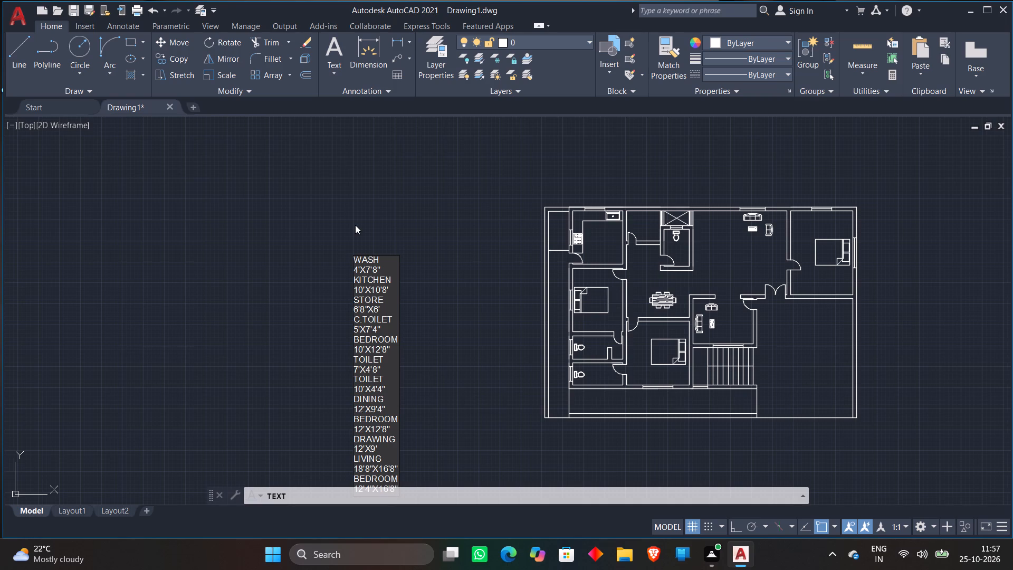
{"action": "key", "text": "Return"}
Add the porch label as two further text lines: PORCH and 18'8"X22'.
{"action": "type", "text": "PO"}
{"action": "type", "text": "RCH"}
{"action": "key", "text": "Return"}
{"action": "type", "text": "18"}
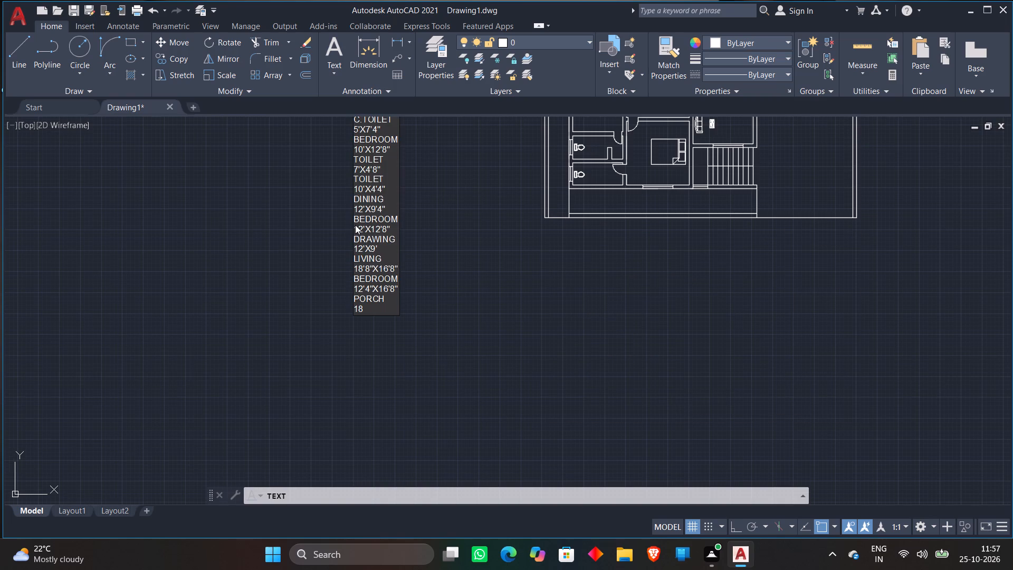
{"action": "key", "text": "apostrophe"}
{"action": "type", "text": "8\""}
{"action": "key", "text": "x"}
{"action": "type", "text": "22'"}
{"action": "key", "text": "Return"}
Add the floor title GROUND FLOOR as a further text line below the porch label.
{"action": "key", "text": "g"}
{"action": "type", "text": "ROUND FLOOR"}
{"action": "key", "text": "Return"}
Add the door, window and ventilator tags MD, D, D1, D2, W and V as separate text lines.
{"action": "type", "text": "MD"}
{"action": "key", "text": "Return"}
{"action": "key", "text": "d"}
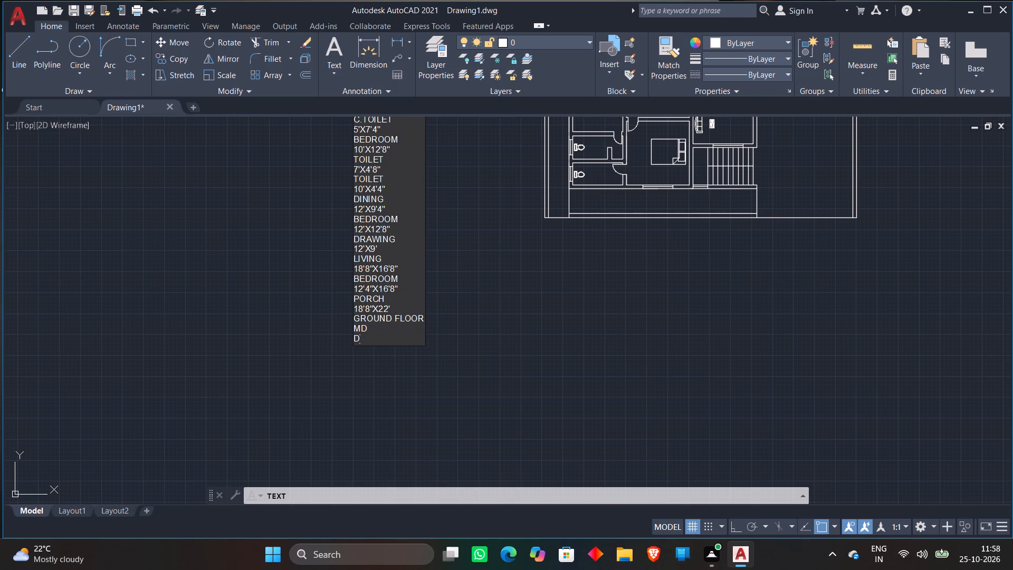
{"action": "key", "text": "Return"}
{"action": "type", "text": "D1"}
{"action": "key", "text": "Return"}
{"action": "type", "text": "D2"}
{"action": "key", "text": "Return"}
{"action": "key", "text": "w"}
{"action": "key", "text": "Return"}
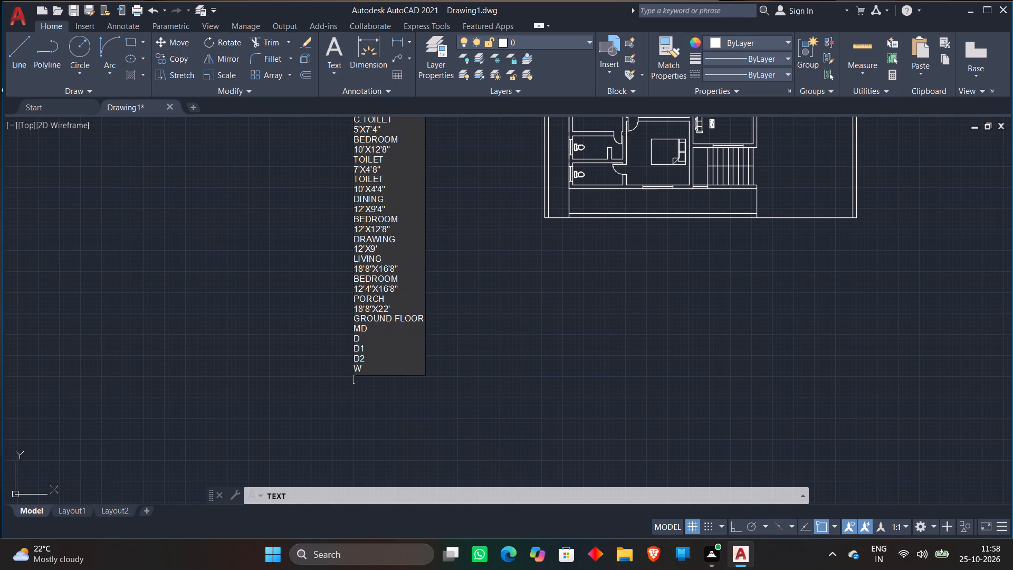
{"action": "key", "text": "v"}
{"action": "key", "text": "Return"}
Add LAWN as the last text line and finish the text entry.
{"action": "type", "text": "LA2"}
{"action": "key", "text": "BackSpace"}
{"action": "type", "text": "WN"}
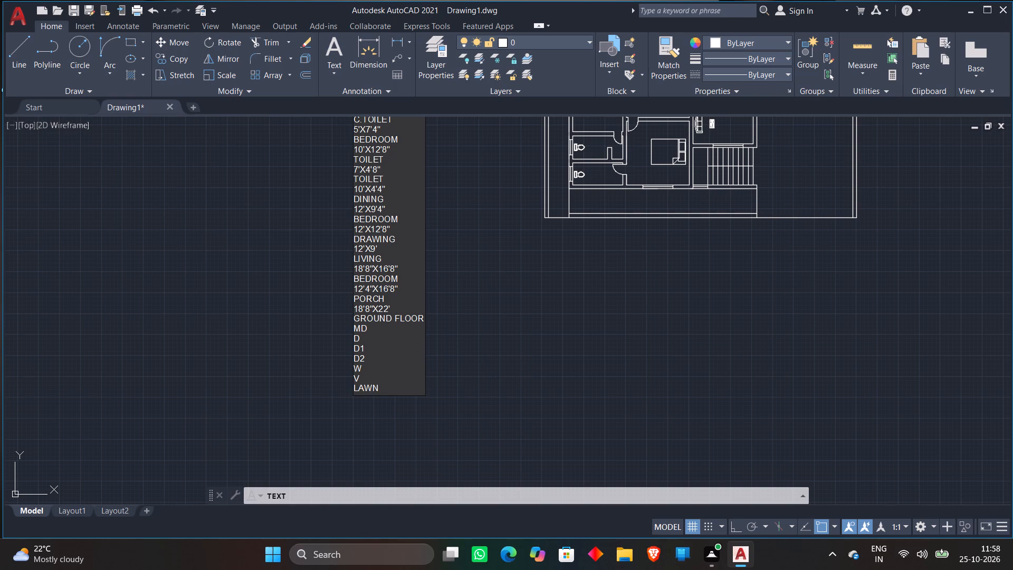
{"action": "left_click", "coordinate": [472, 280]}
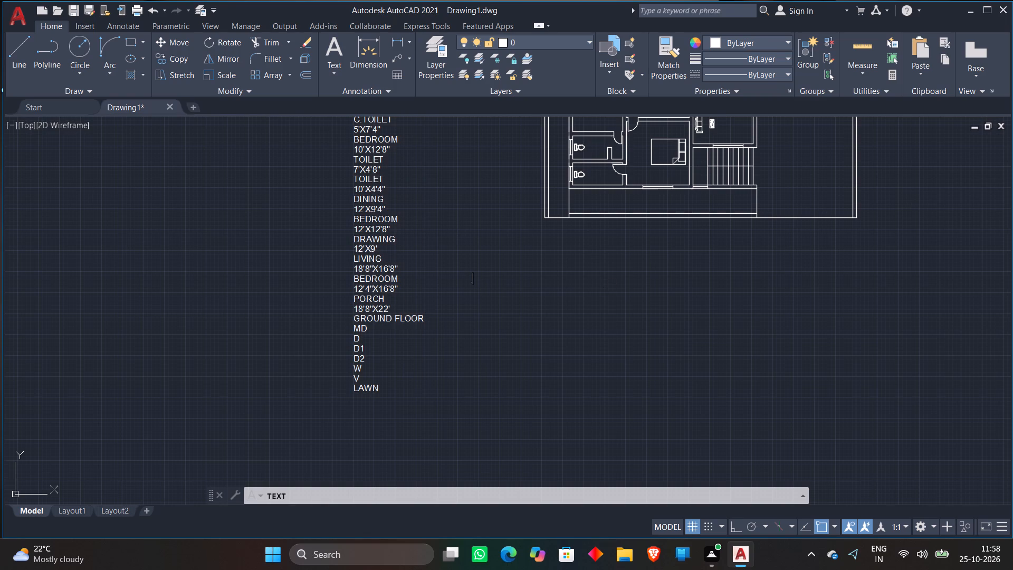
{"action": "key", "text": "Return"}
Scale up the whole column of text labels freehand to suit the size of the floor plan.
{"action": "scroll", "coordinate": [471, 282], "scroll_direction": "down", "scroll_amount": 3}
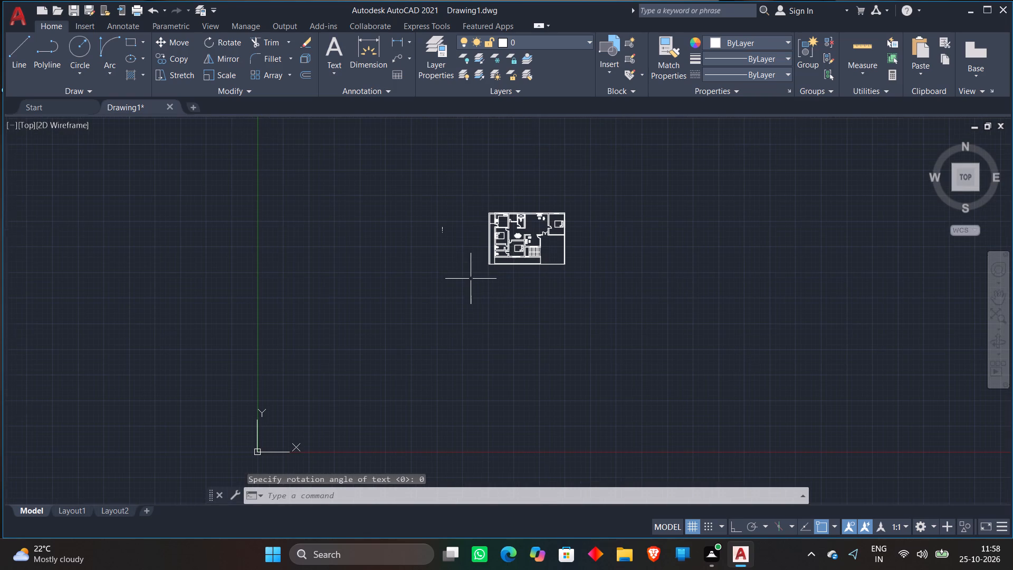
{"action": "scroll", "coordinate": [456, 221], "scroll_direction": "up", "scroll_amount": 4}
{"action": "left_click", "coordinate": [257, 219]}
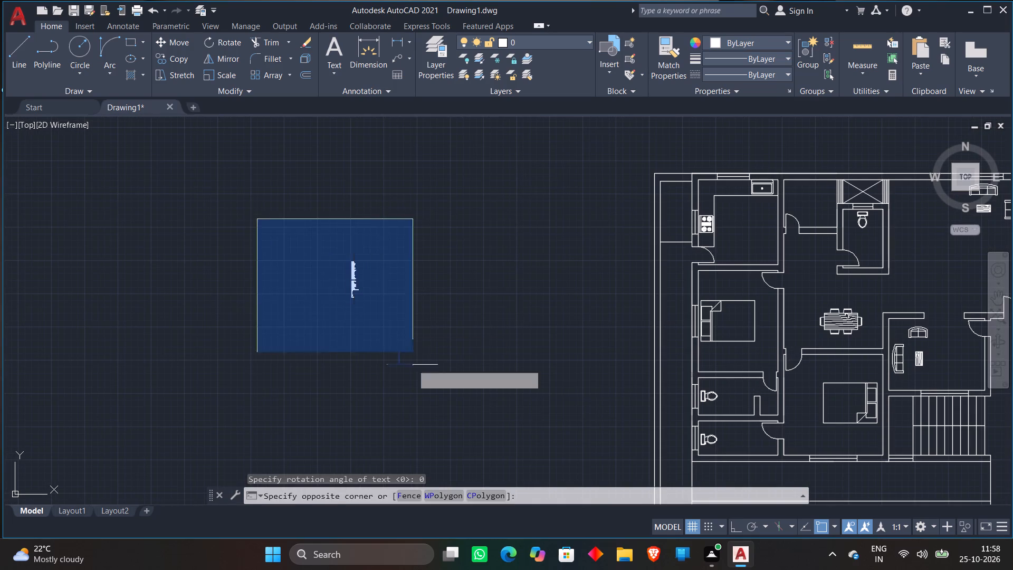
{"action": "left_click", "coordinate": [426, 388]}
{"action": "right_click", "coordinate": [440, 260]}
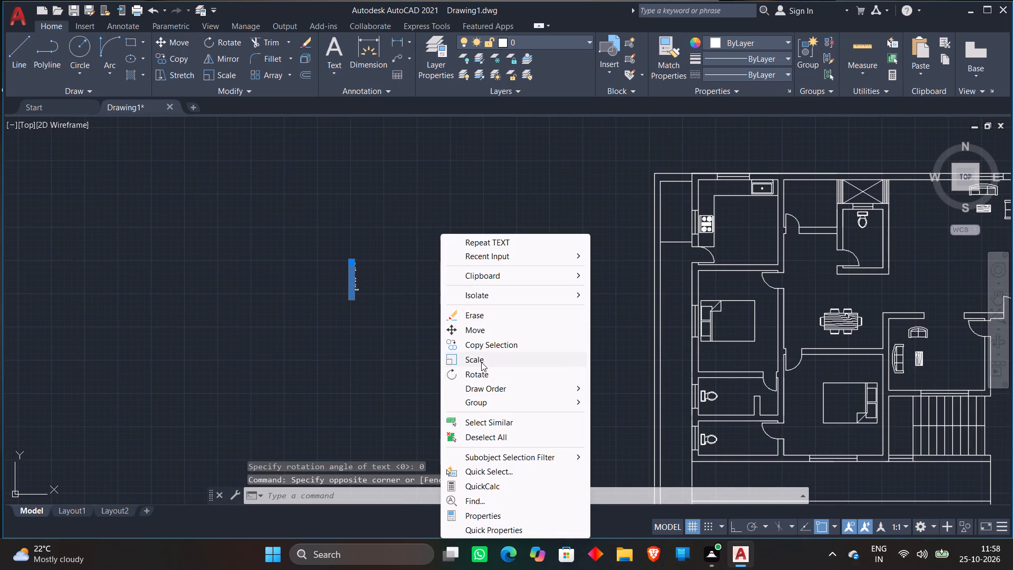
{"action": "left_click", "coordinate": [481, 362]}
{"action": "left_click", "coordinate": [414, 245]}
{"action": "scroll", "coordinate": [466, 177], "scroll_direction": "down", "scroll_amount": 3}
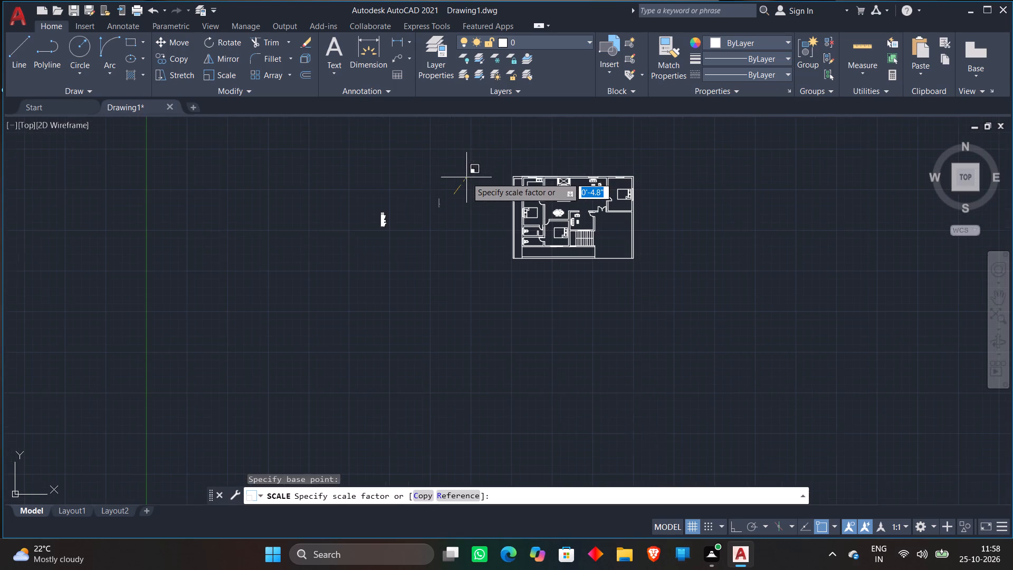
{"action": "left_click", "coordinate": [473, 165]}
Move the enlarged column of text labels to just beside the kitchen and wash side of the floor plan.
{"action": "left_click_drag", "start_coordinate": [381, 340], "coordinate": [380, 334]}
{"action": "left_click", "coordinate": [263, 183]}
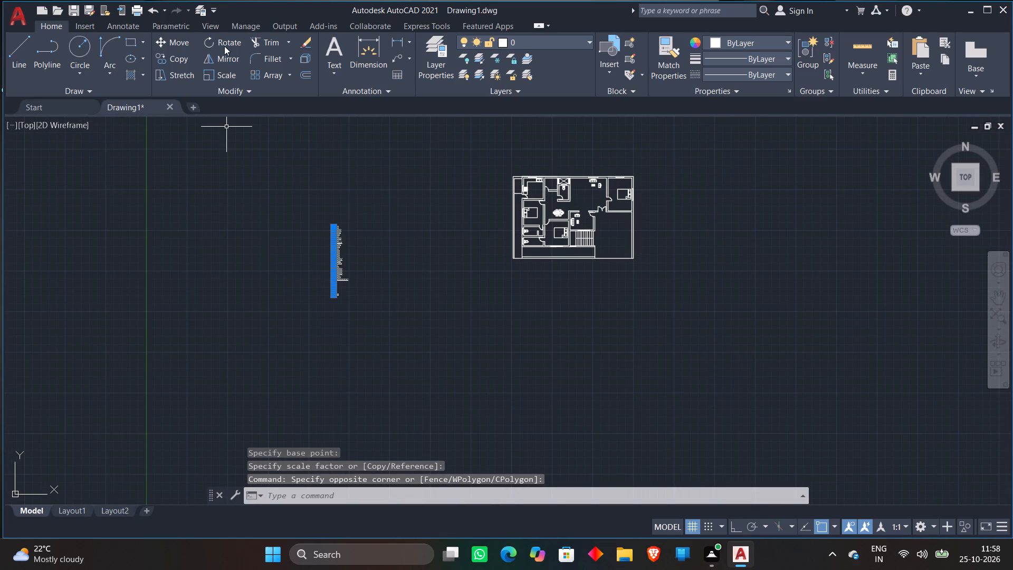
{"action": "left_click", "coordinate": [180, 42]}
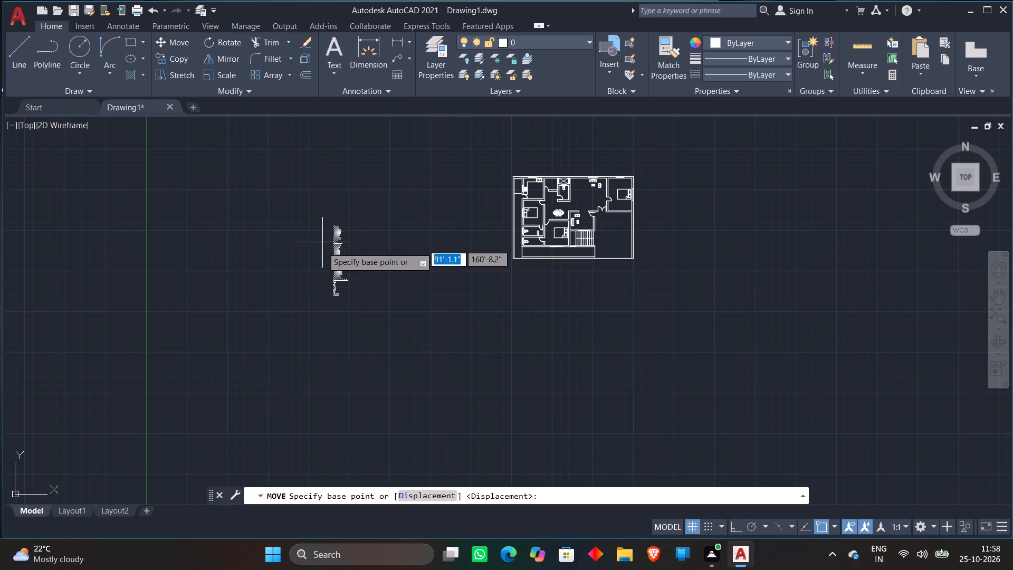
{"action": "left_click", "coordinate": [331, 268]}
{"action": "scroll", "coordinate": [490, 218], "scroll_direction": "up", "scroll_amount": 1}
{"action": "left_click", "coordinate": [477, 231]}
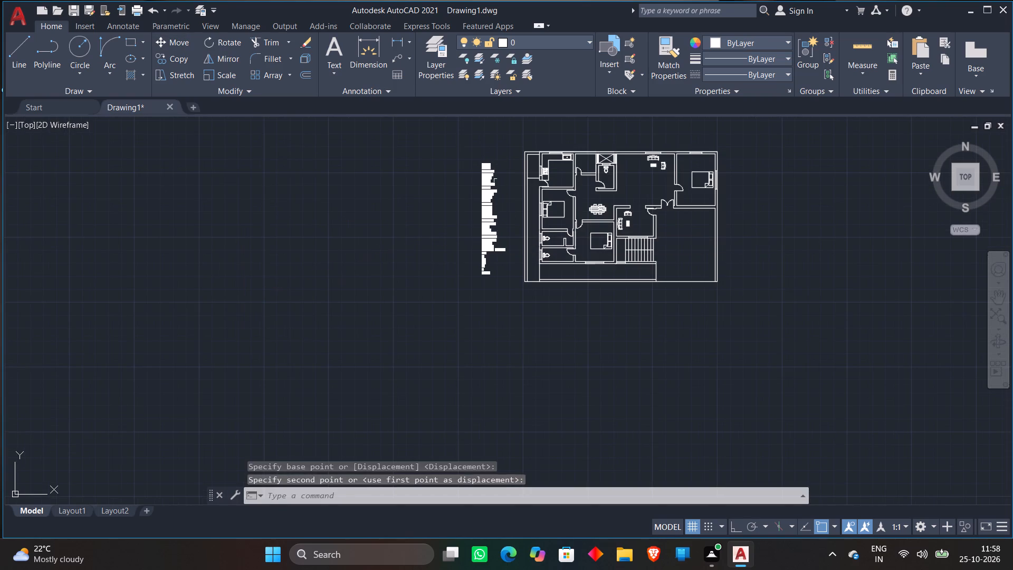
Move the WASH and 4'X7'8" text lines into the wash area beside the kitchen.
{"action": "middle_click_drag", "start_coordinate": [496, 177], "coordinate": [477, 250]}
{"action": "scroll", "coordinate": [470, 233], "scroll_direction": "up", "scroll_amount": 3}
{"action": "left_click", "coordinate": [455, 250]}
{"action": "left_click", "coordinate": [454, 258]}
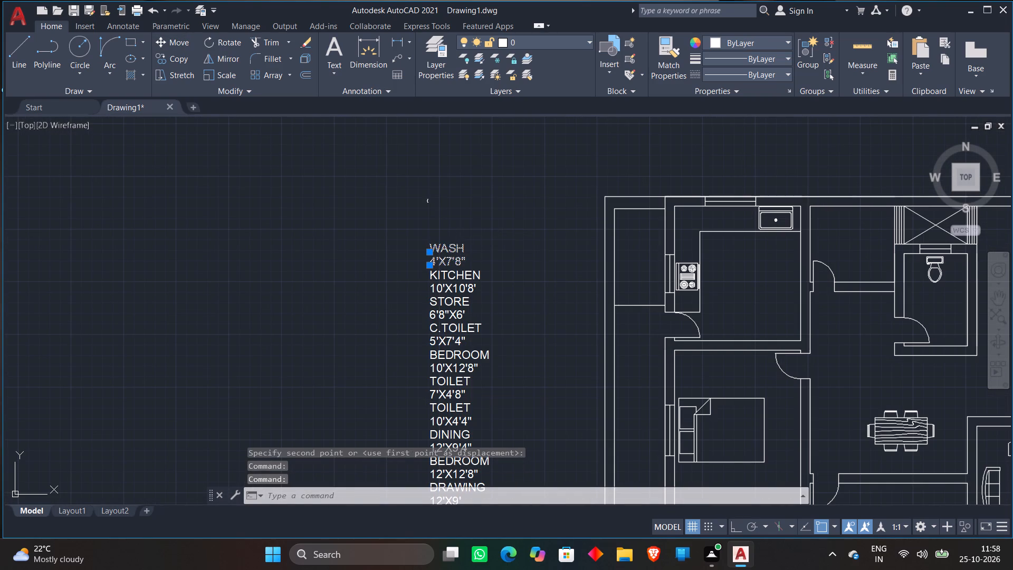
{"action": "left_click", "coordinate": [174, 45]}
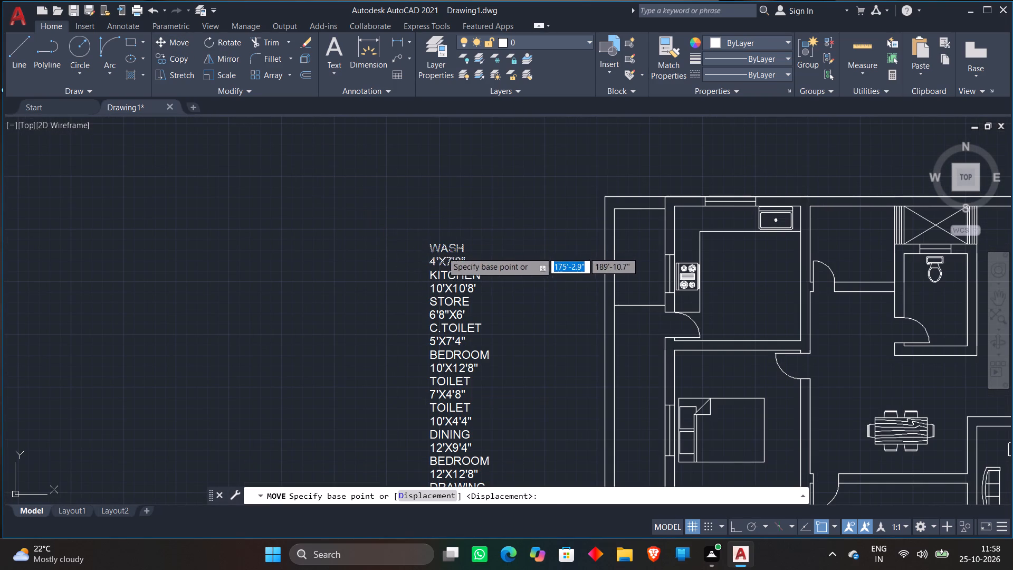
{"action": "left_click", "coordinate": [444, 253]}
{"action": "scroll", "coordinate": [637, 237], "scroll_direction": "up", "scroll_amount": 2}
{"action": "left_click", "coordinate": [636, 251]}
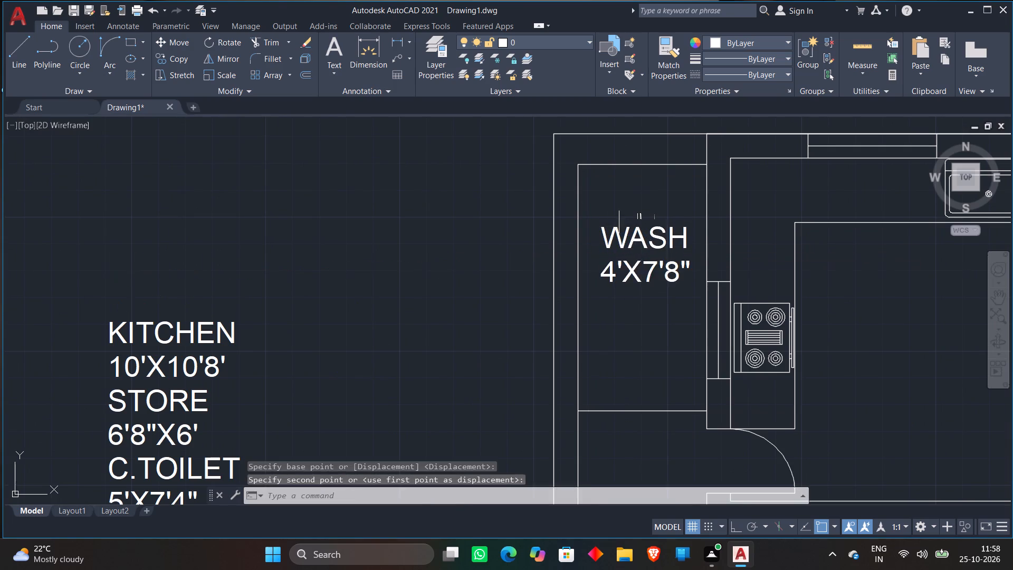
Move the KITCHEN and 10'X10'8' text lines into the open floor area of the kitchen.
{"action": "scroll", "coordinate": [609, 202], "scroll_direction": "down", "scroll_amount": 2}
{"action": "middle_click_drag", "start_coordinate": [565, 215], "coordinate": [447, 203]}
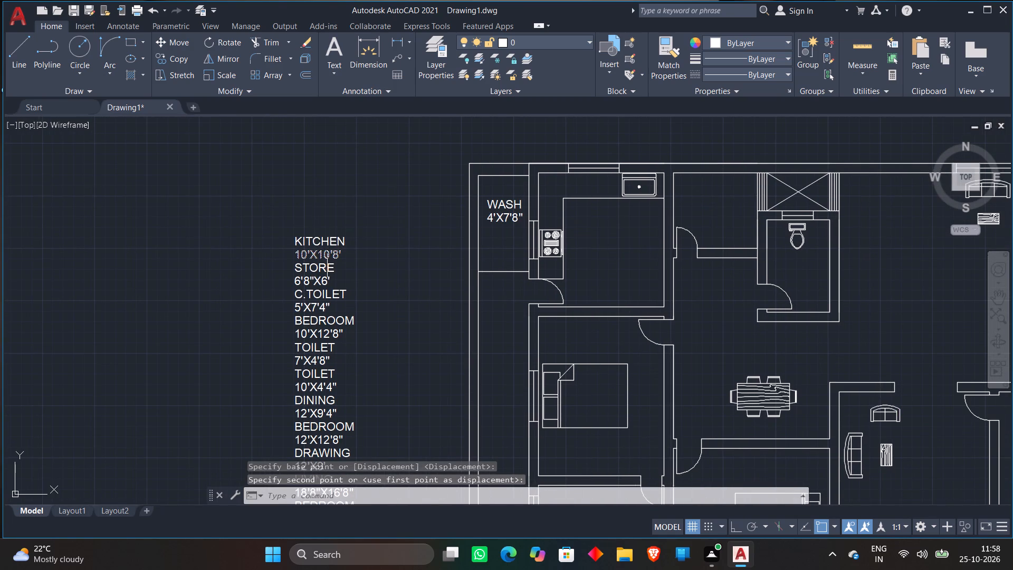
{"action": "left_click", "coordinate": [327, 252]}
{"action": "left_click", "coordinate": [328, 242]}
{"action": "left_click", "coordinate": [176, 40]}
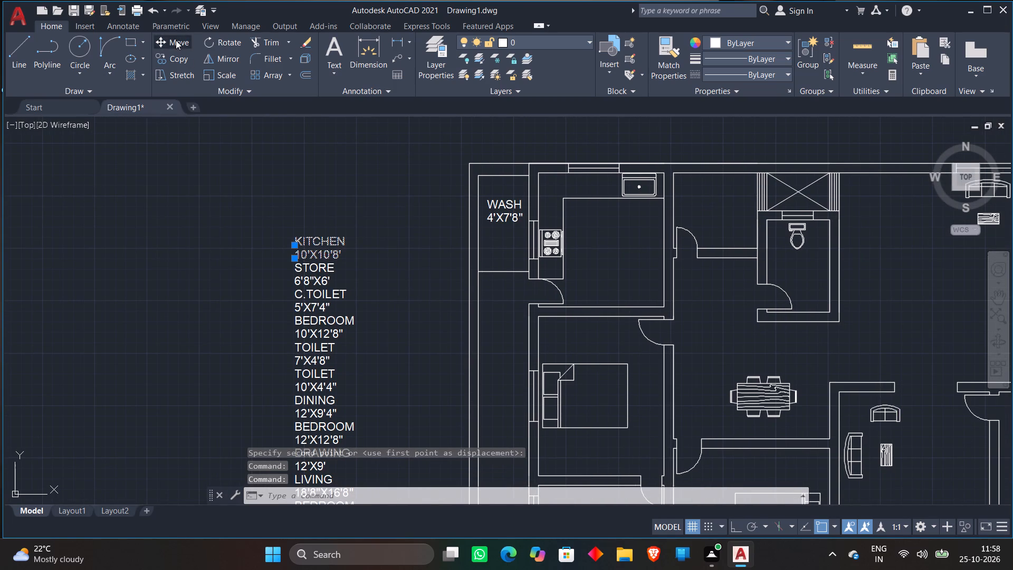
{"action": "left_click", "coordinate": [313, 252]}
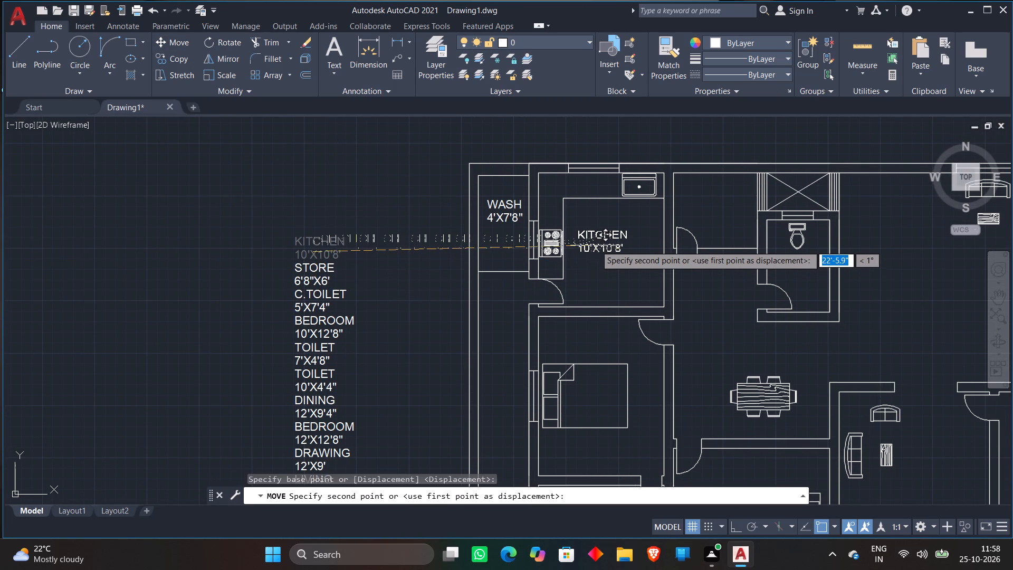
{"action": "left_click", "coordinate": [599, 245]}
Move the STORE and 6'8"X6' text lines into the store room next to the kitchen.
{"action": "left_click", "coordinate": [298, 263]}
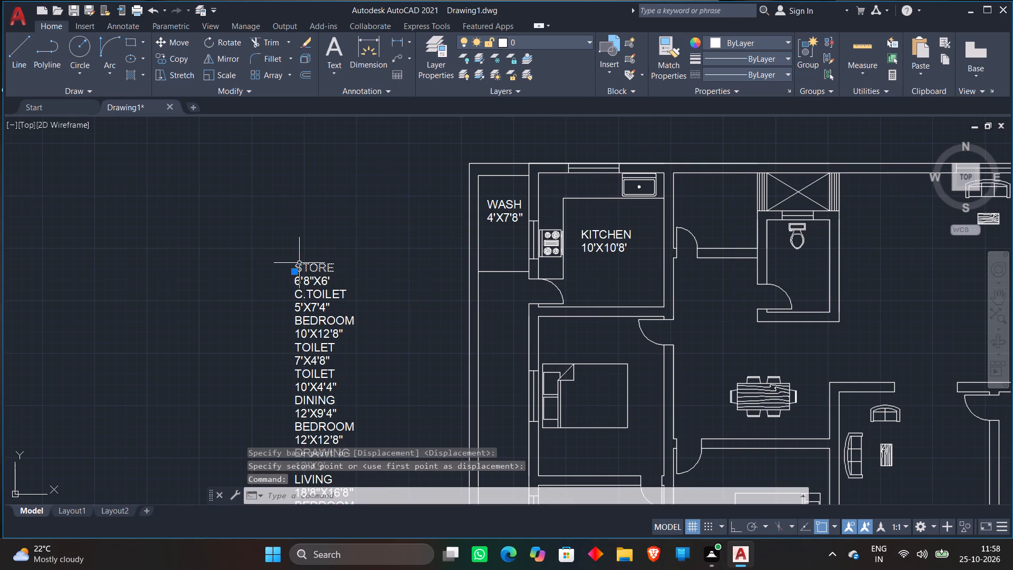
{"action": "left_click", "coordinate": [304, 278]}
{"action": "left_click", "coordinate": [181, 42]}
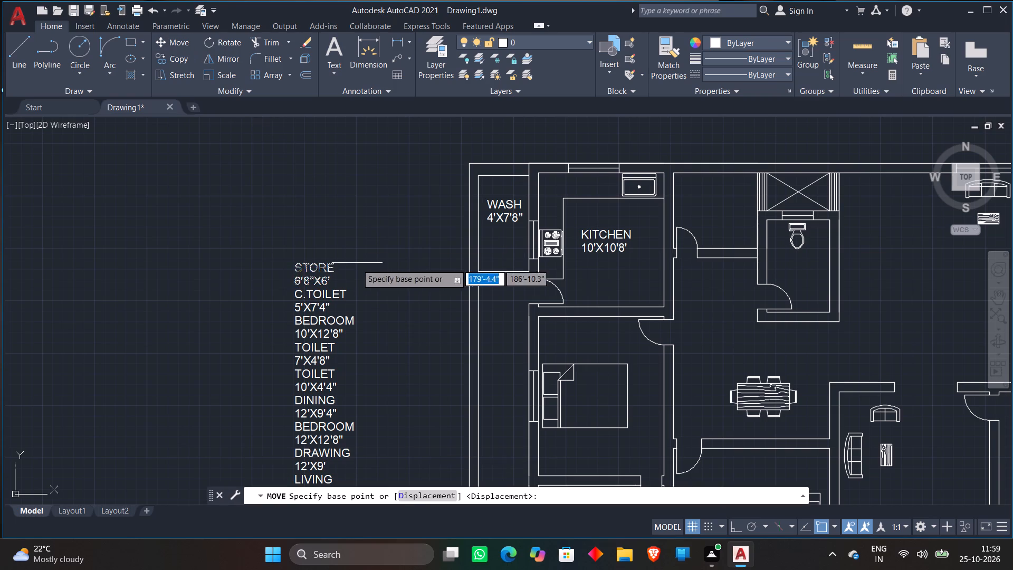
{"action": "left_click", "coordinate": [310, 281]}
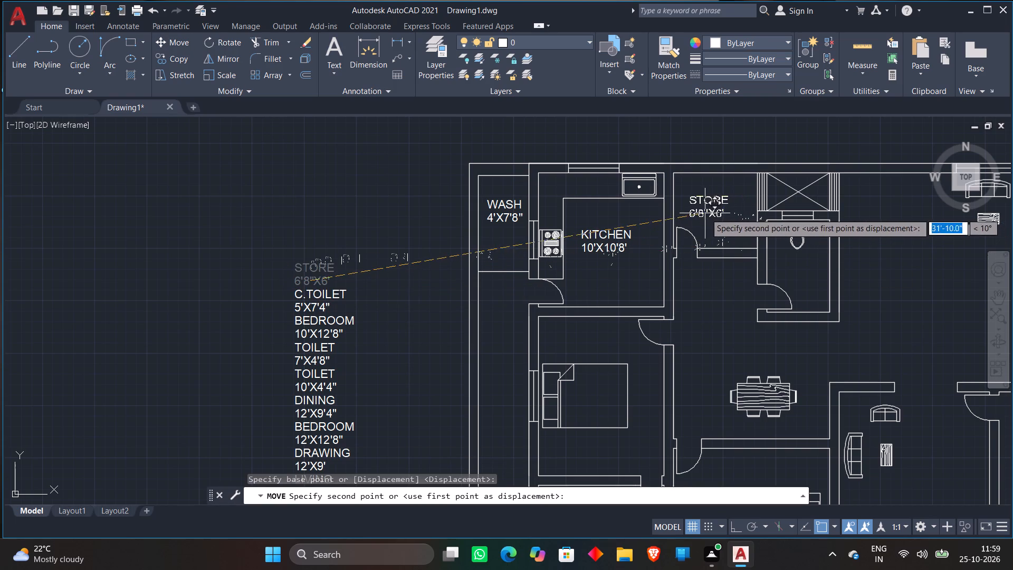
{"action": "left_click", "coordinate": [706, 213]}
Move the C.TOILET and 5'X7'4" text lines into the common toilet, just below the WC.
{"action": "left_click", "coordinate": [310, 291]}
{"action": "left_click", "coordinate": [312, 305]}
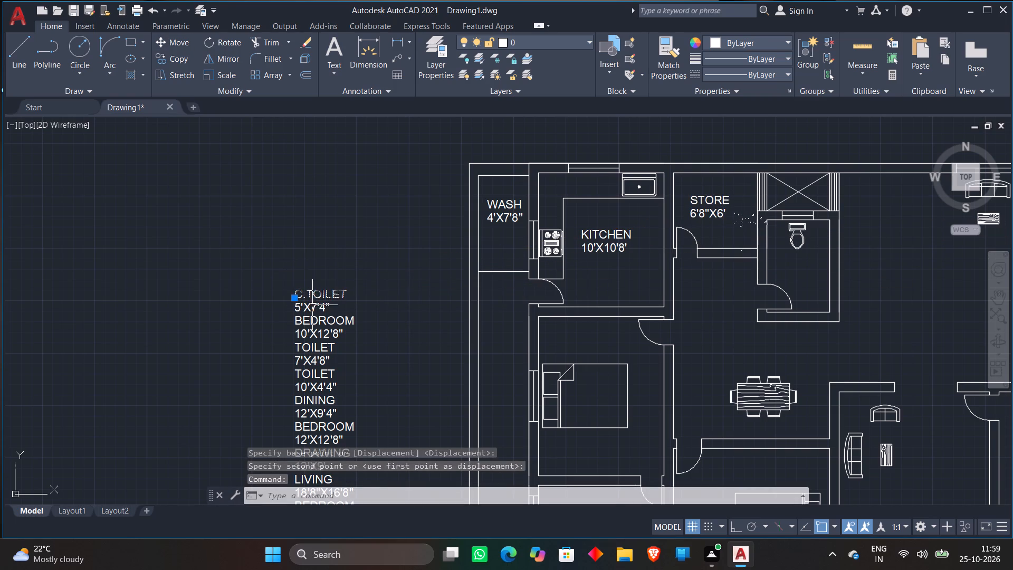
{"action": "left_click", "coordinate": [170, 37]}
{"action": "left_click", "coordinate": [314, 306]}
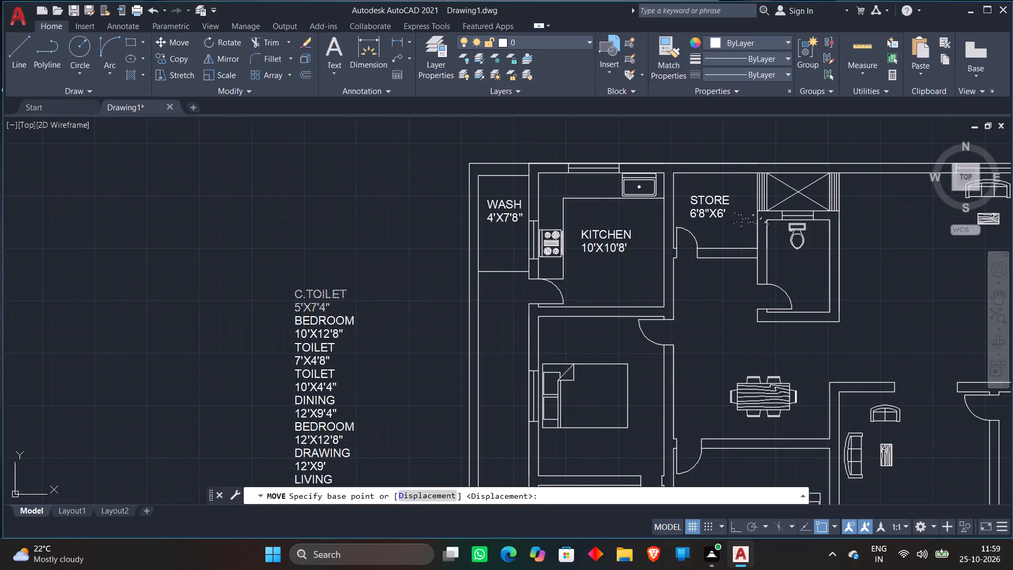
{"action": "scroll", "coordinate": [821, 268], "scroll_direction": "up", "scroll_amount": 3}
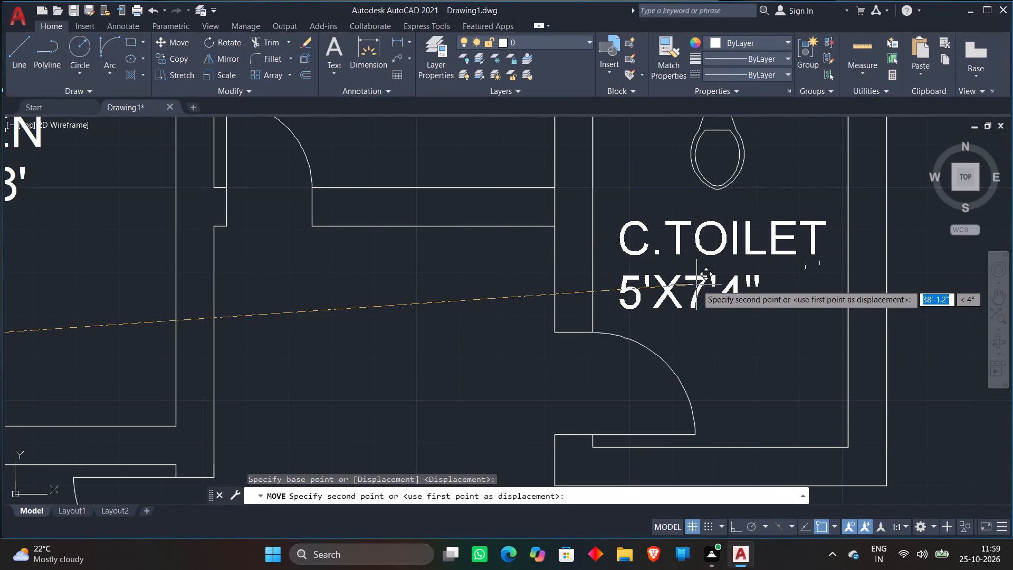
{"action": "double_click", "coordinate": [696, 284]}
{"action": "left_click", "coordinate": [681, 288]}
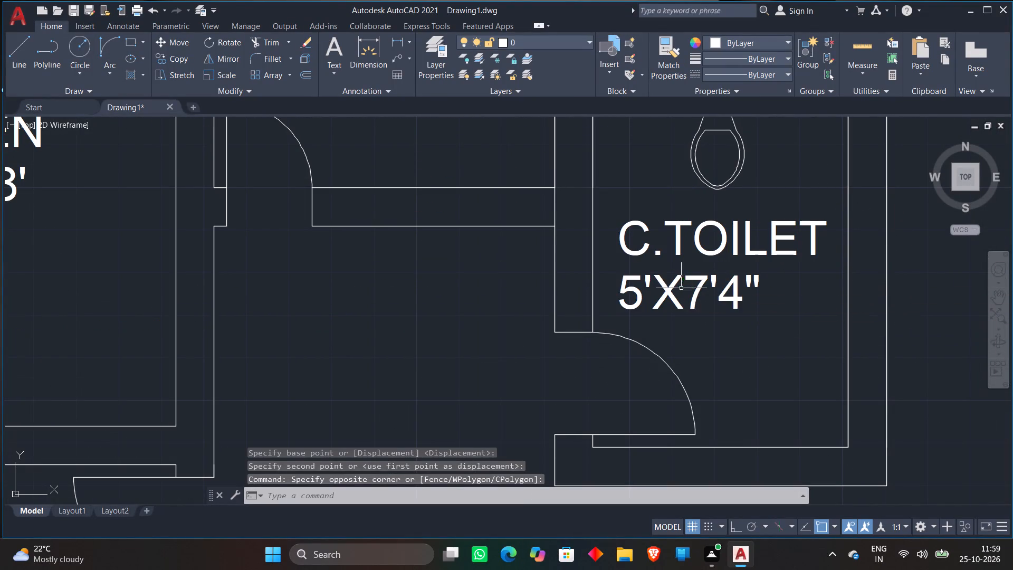
Shift the 5'X7'4" size line slightly sideways to centre it under C.TOILET.
{"action": "left_click", "coordinate": [633, 286]}
{"action": "left_click", "coordinate": [170, 39]}
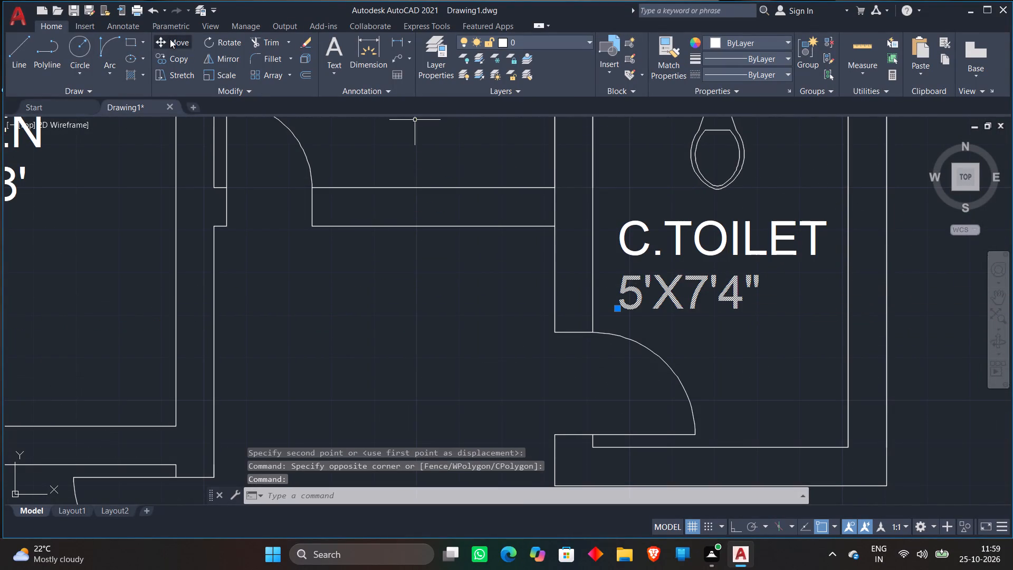
{"action": "left_click", "coordinate": [682, 298]}
{"action": "left_click", "coordinate": [701, 299]}
Shift the 6'8"X6' size line slightly sideways to centre it under STORE.
{"action": "scroll", "coordinate": [708, 292], "scroll_direction": "down", "scroll_amount": 3}
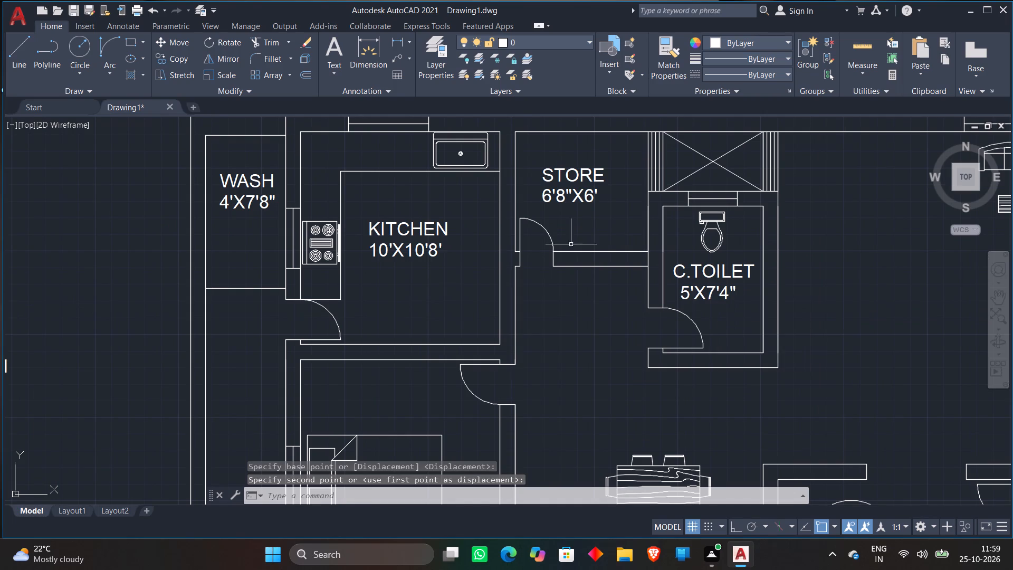
{"action": "scroll", "coordinate": [558, 167], "scroll_direction": "up", "scroll_amount": 1}
{"action": "left_click", "coordinate": [567, 207]}
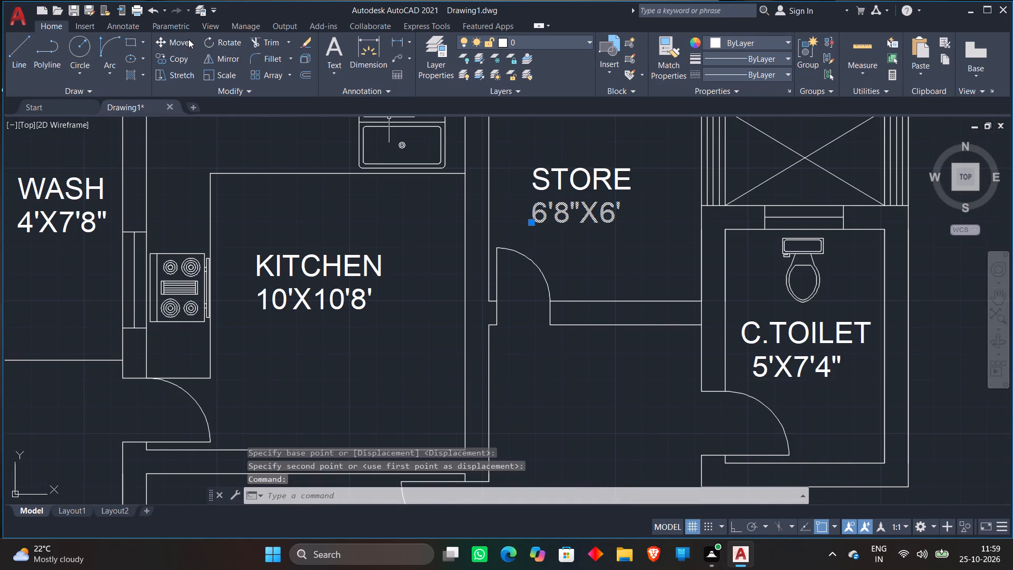
{"action": "left_click", "coordinate": [187, 39]}
{"action": "scroll", "coordinate": [496, 196], "scroll_direction": "up", "scroll_amount": 3}
{"action": "left_click", "coordinate": [735, 267]}
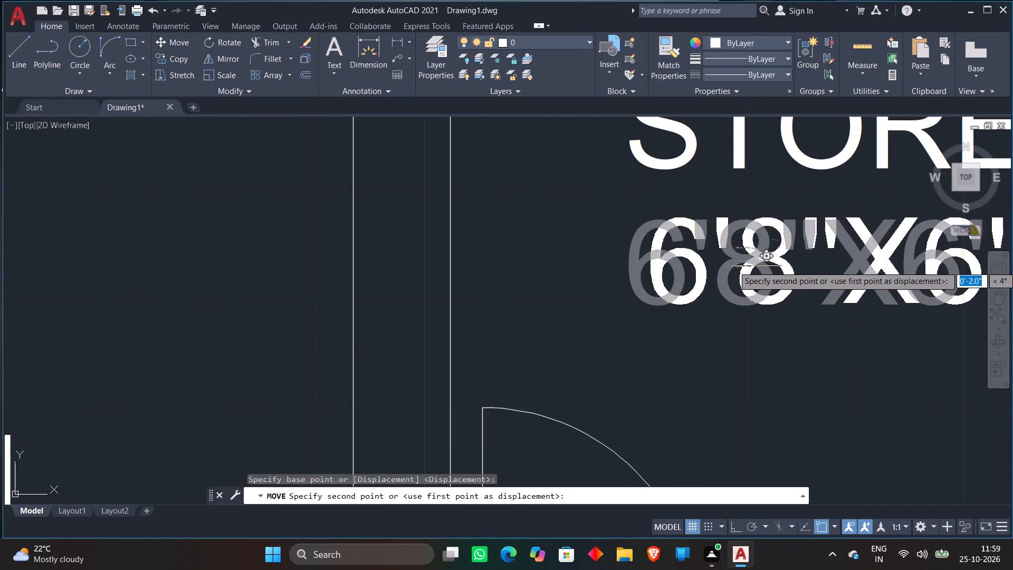
{"action": "middle_click_drag", "start_coordinate": [757, 266], "coordinate": [565, 295]}
{"action": "left_click", "coordinate": [576, 282]}
{"action": "scroll", "coordinate": [628, 255], "scroll_direction": "down", "scroll_amount": 2}
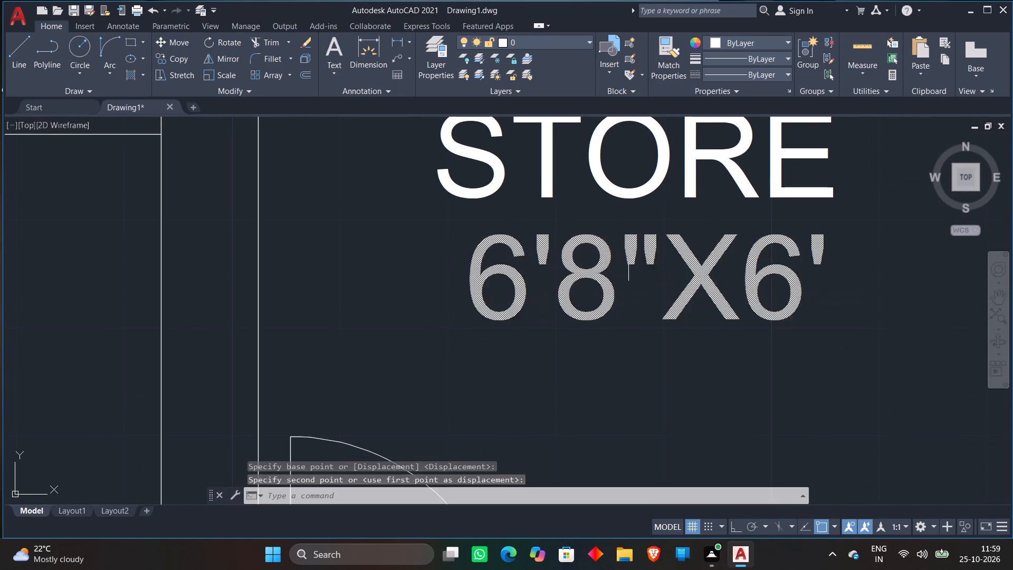
{"action": "scroll", "coordinate": [628, 255], "scroll_direction": "down", "scroll_amount": 4}
{"action": "scroll", "coordinate": [683, 273], "scroll_direction": "down", "scroll_amount": 1}
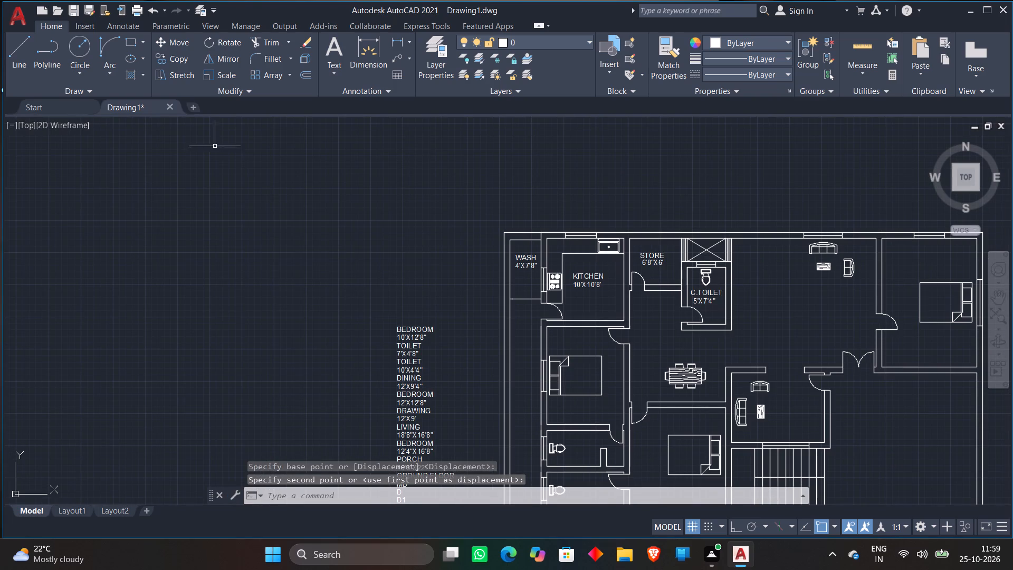
{"action": "middle_click_drag", "start_coordinate": [395, 269], "coordinate": [340, 230]}
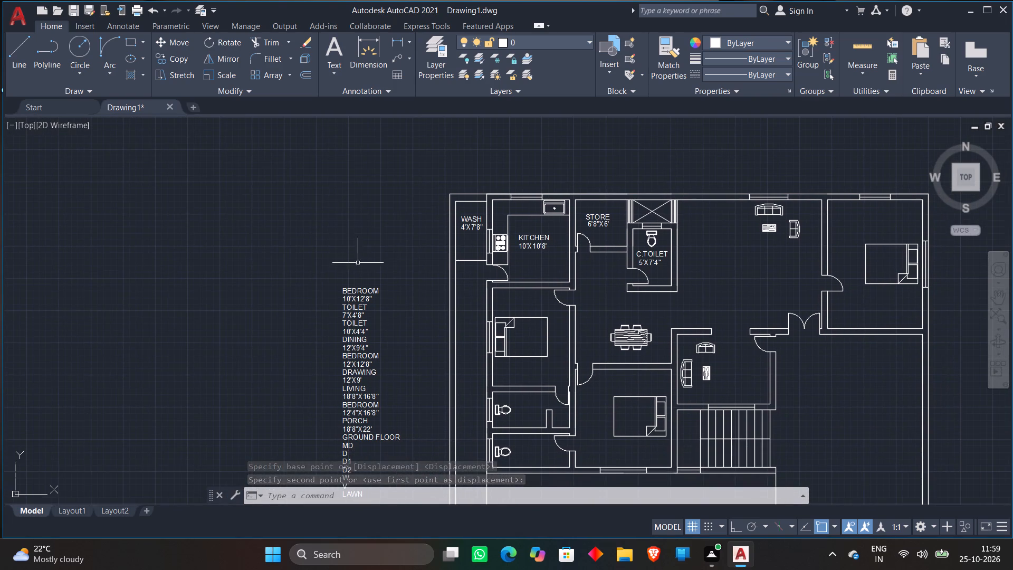
Move the BEDROOM and 10'X12'8" text lines onto the bed in the bedroom below the kitchen.
{"action": "middle_click_drag", "start_coordinate": [363, 263], "coordinate": [345, 181]}
{"action": "scroll", "coordinate": [339, 194], "scroll_direction": "up", "scroll_amount": 1}
{"action": "left_click", "coordinate": [336, 221]}
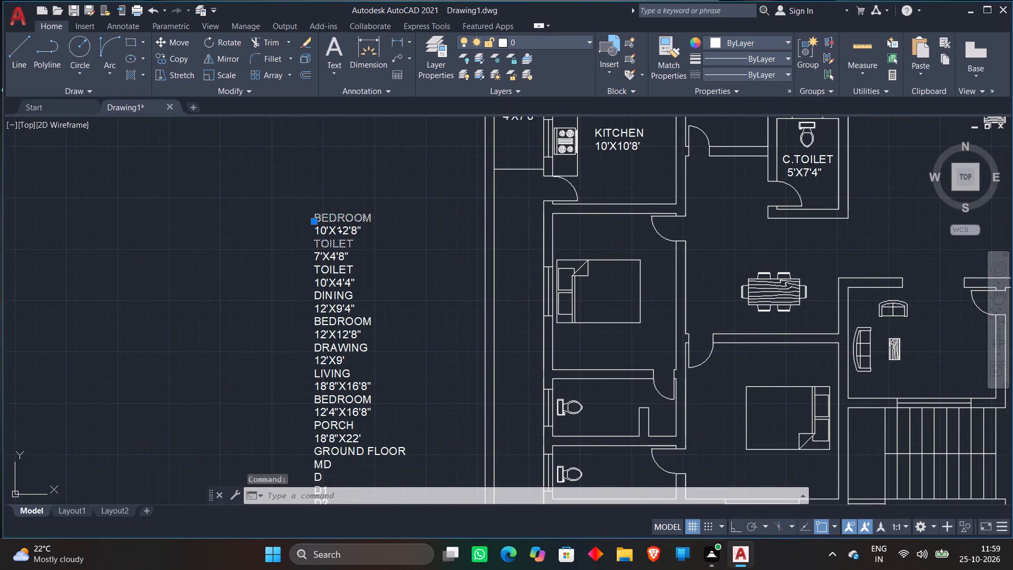
{"action": "left_click", "coordinate": [336, 232]}
{"action": "left_click", "coordinate": [179, 41]}
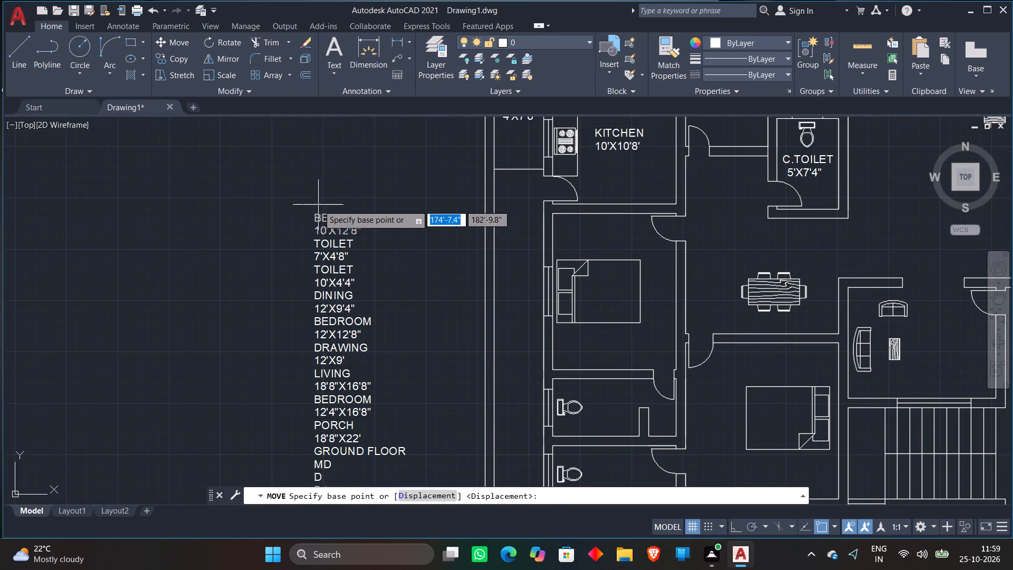
{"action": "left_click", "coordinate": [328, 220]}
{"action": "scroll", "coordinate": [570, 293], "scroll_direction": "up", "scroll_amount": 2}
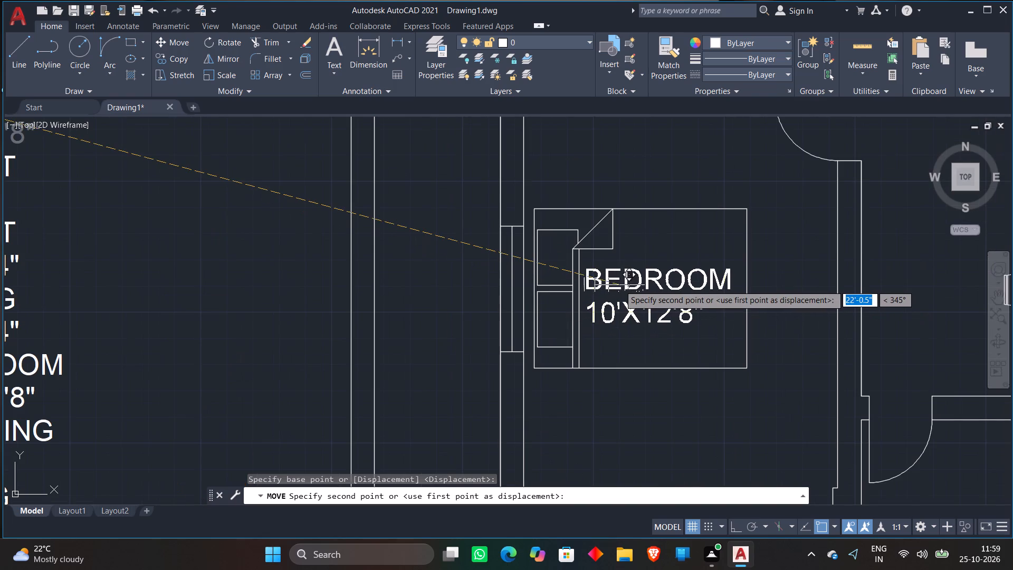
{"action": "left_click", "coordinate": [619, 285]}
Move the TOILET and 7'X4'8" text lines into the upper attached toilet, between its WC and the short partition wall.
{"action": "scroll", "coordinate": [614, 229], "scroll_direction": "down", "scroll_amount": 3}
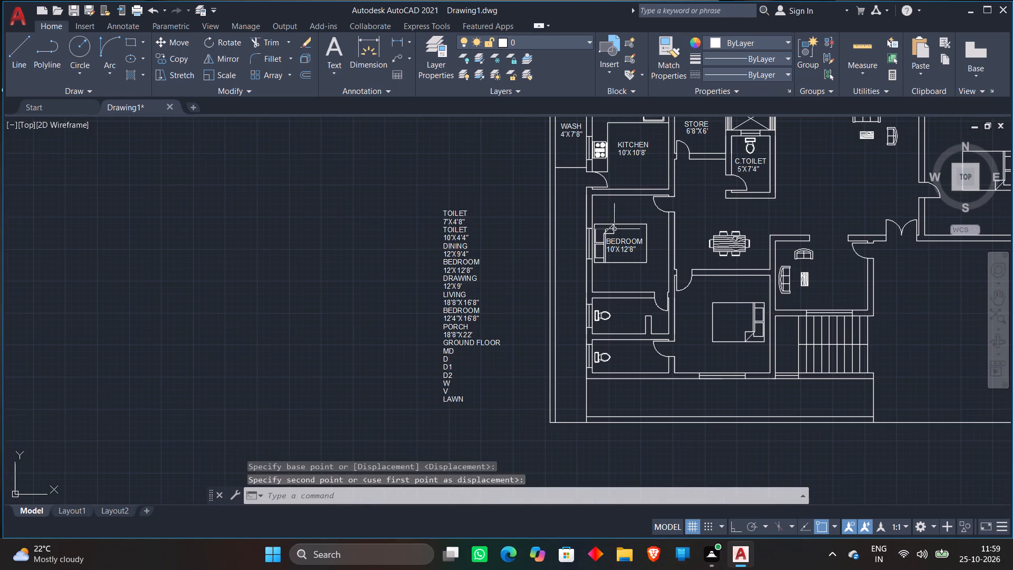
{"action": "left_click", "coordinate": [455, 211]}
{"action": "left_click", "coordinate": [456, 222]}
{"action": "left_click", "coordinate": [160, 41]}
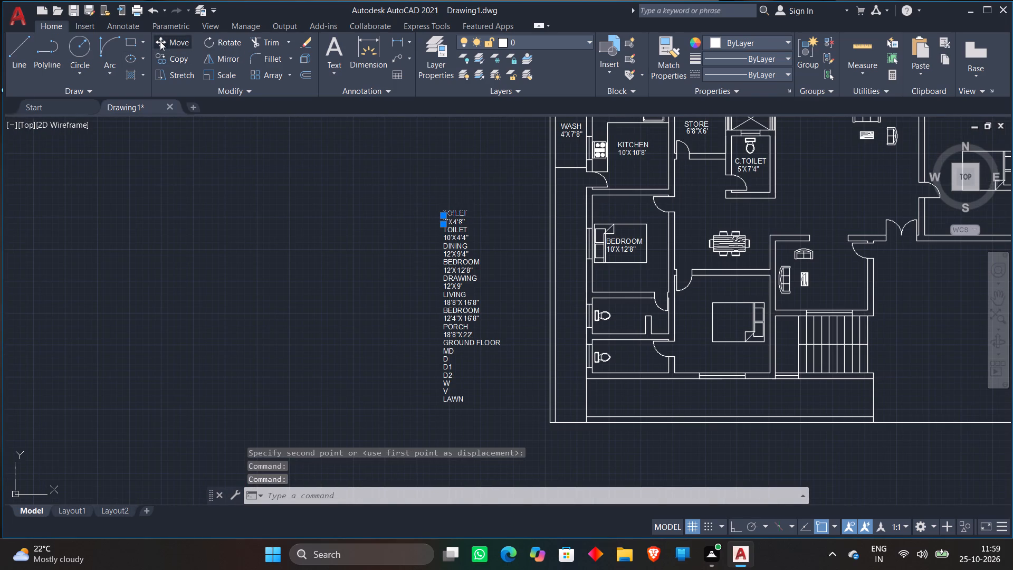
{"action": "left_click", "coordinate": [455, 220]}
{"action": "scroll", "coordinate": [635, 316], "scroll_direction": "up", "scroll_amount": 2}
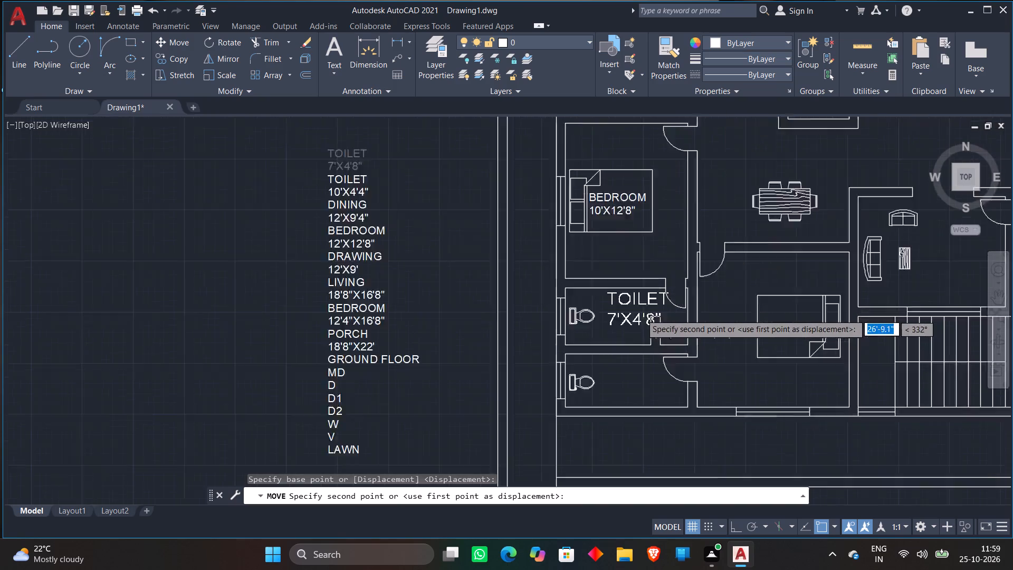
{"action": "scroll", "coordinate": [641, 314], "scroll_direction": "up", "scroll_amount": 2}
{"action": "left_click", "coordinate": [560, 335]}
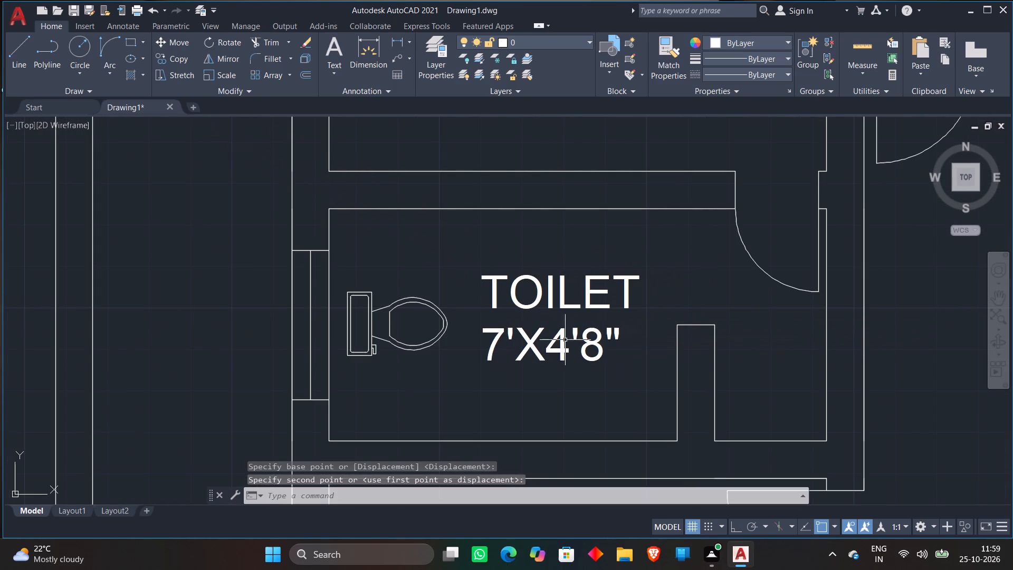
Shift the 7'X4'8" size line slightly sideways to centre it under TOILET.
{"action": "left_click", "coordinate": [567, 343]}
{"action": "left_click", "coordinate": [525, 350]}
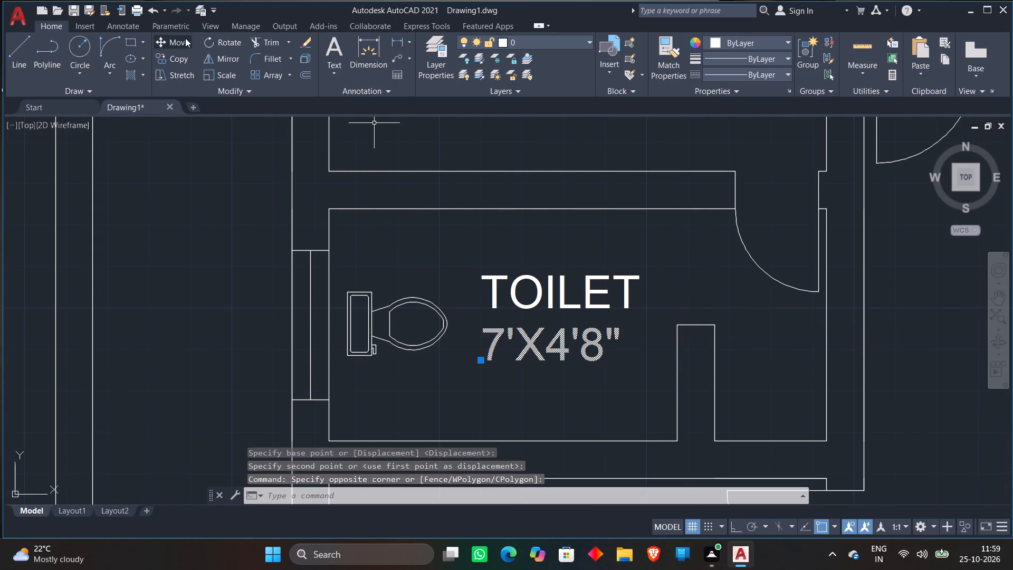
{"action": "left_click", "coordinate": [185, 38]}
{"action": "left_click", "coordinate": [536, 345]}
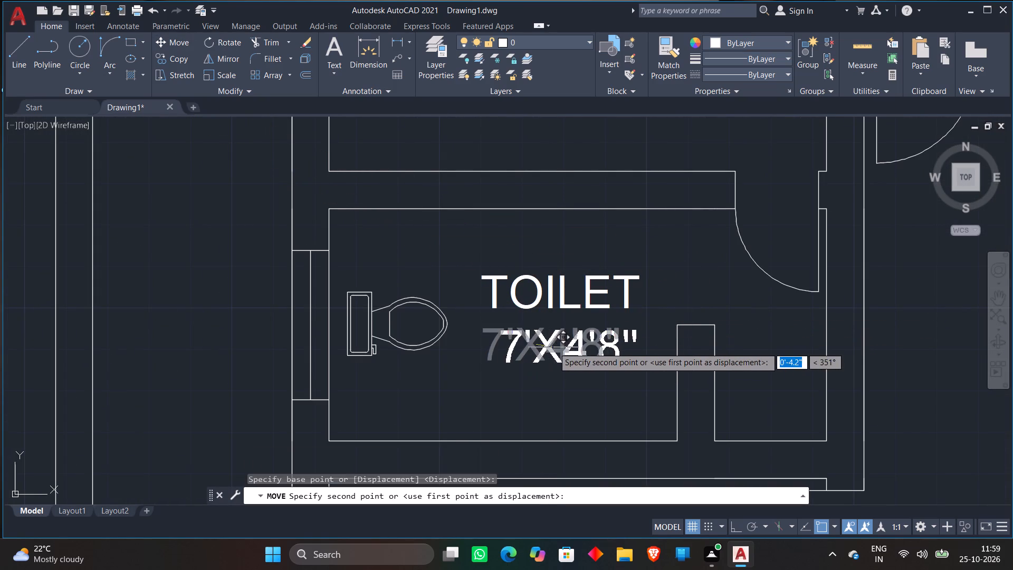
{"action": "left_click", "coordinate": [549, 342]}
Move the TOILET and 10'X4'4" text lines into the lower attached toilet, beside its WC.
{"action": "scroll", "coordinate": [565, 268], "scroll_direction": "down", "scroll_amount": 3}
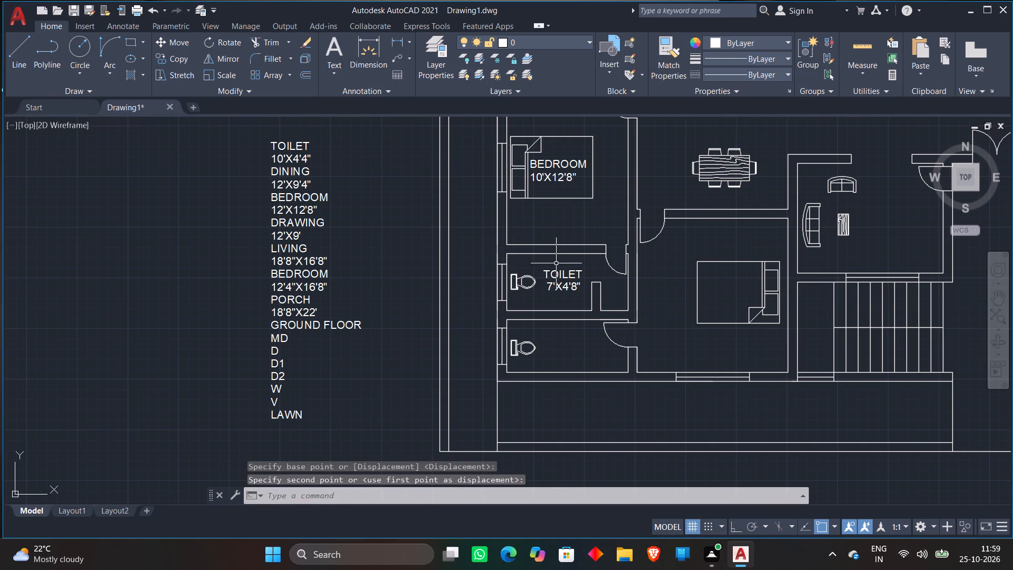
{"action": "left_click", "coordinate": [282, 146]}
{"action": "left_click", "coordinate": [283, 160]}
{"action": "left_click", "coordinate": [282, 157]}
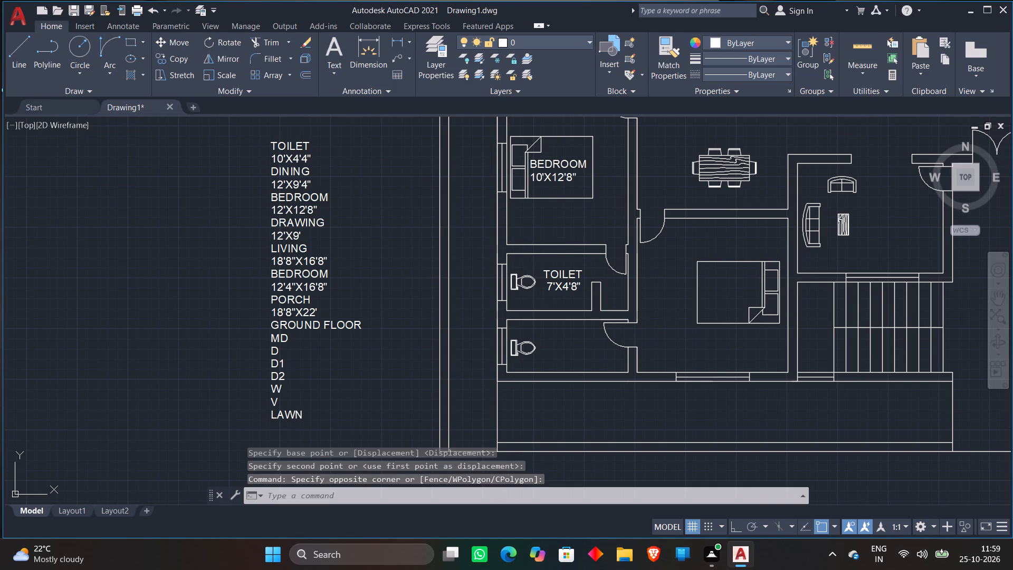
{"action": "left_click", "coordinate": [277, 145]}
{"action": "left_click", "coordinate": [174, 39]}
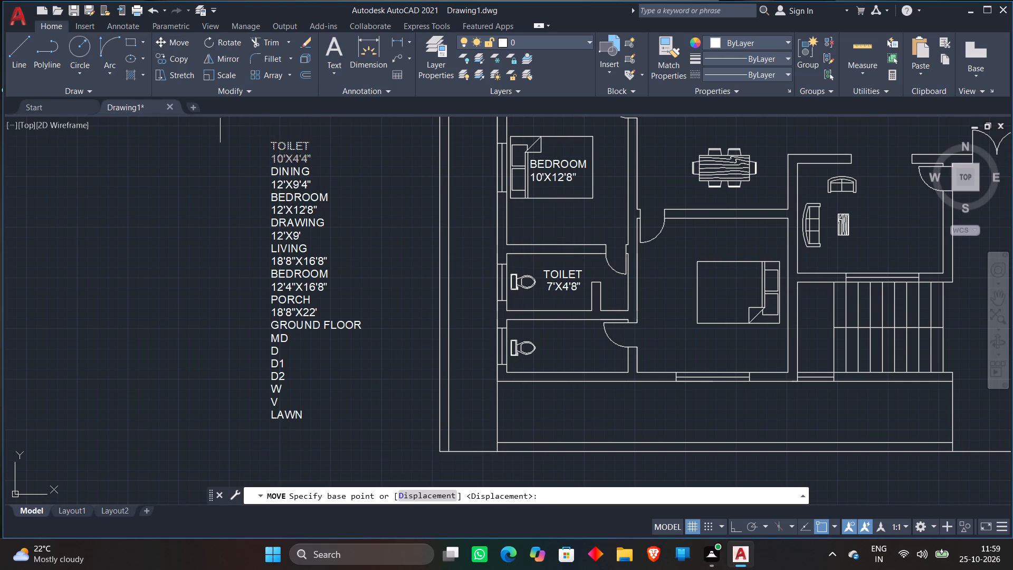
{"action": "left_click", "coordinate": [282, 158]}
{"action": "scroll", "coordinate": [565, 347], "scroll_direction": "up", "scroll_amount": 2}
{"action": "left_click", "coordinate": [544, 358]}
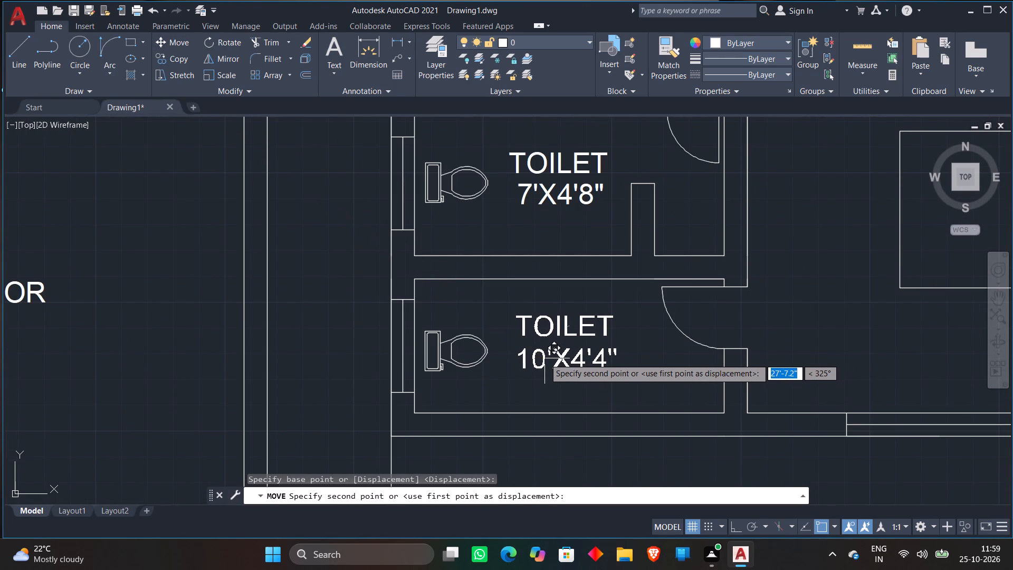
Move the whole list of remaining text labels a short distance upward beside the floor plan.
{"action": "scroll", "coordinate": [550, 326], "scroll_direction": "down", "scroll_amount": 5}
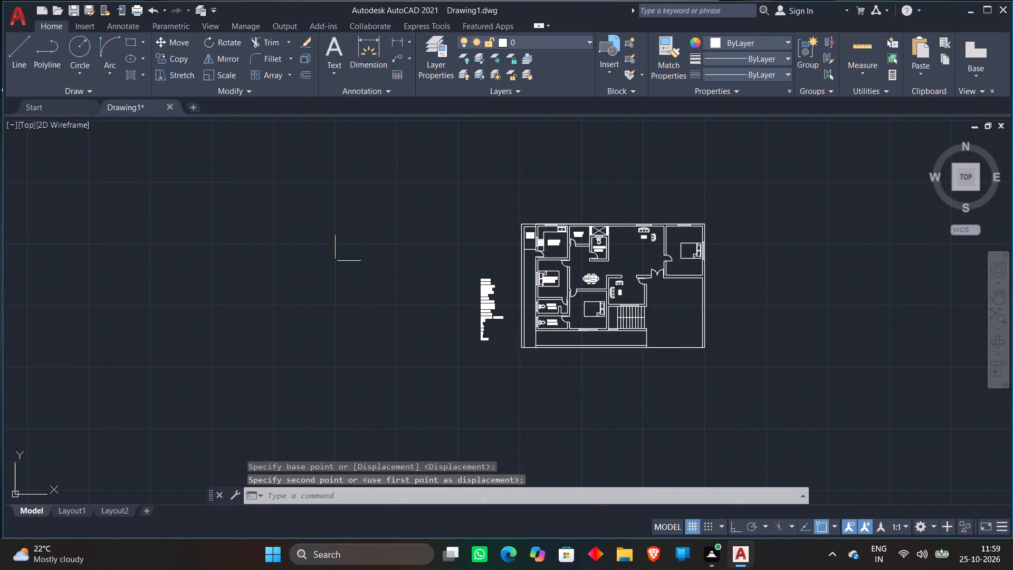
{"action": "left_click", "coordinate": [500, 360]}
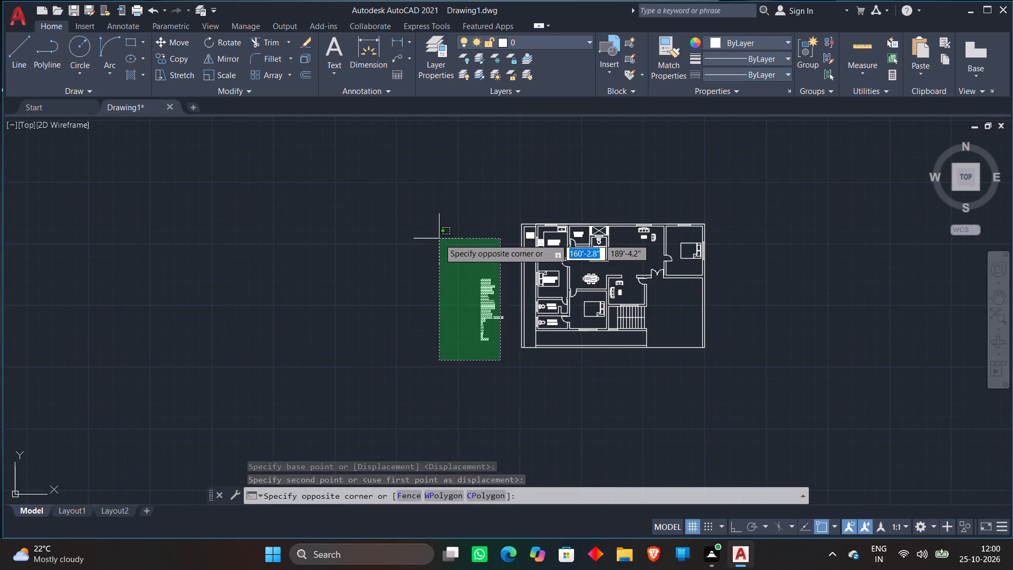
{"action": "left_click", "coordinate": [439, 239]}
{"action": "left_click", "coordinate": [168, 37]}
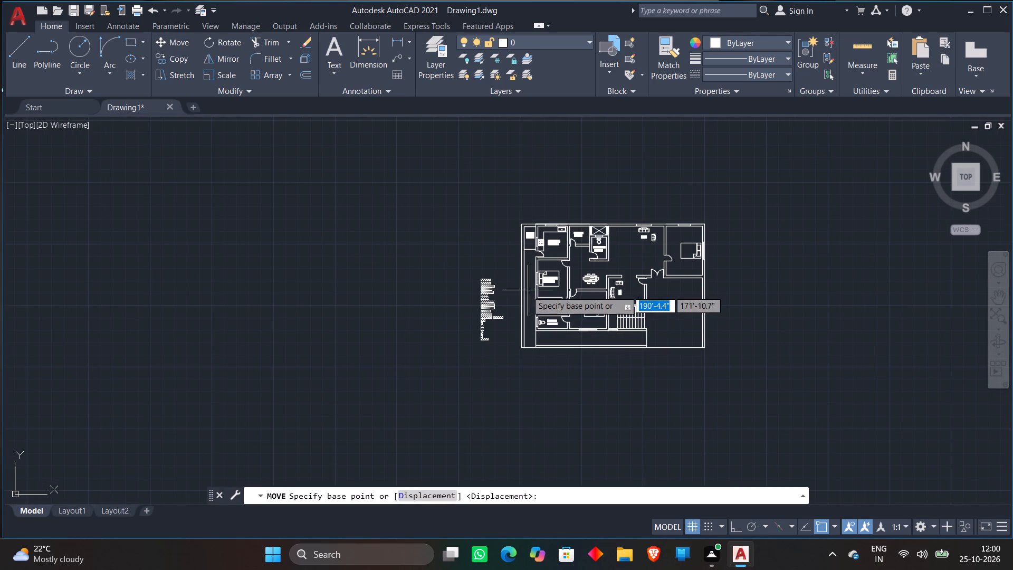
{"action": "left_click", "coordinate": [485, 312]}
{"action": "left_click", "coordinate": [487, 281]}
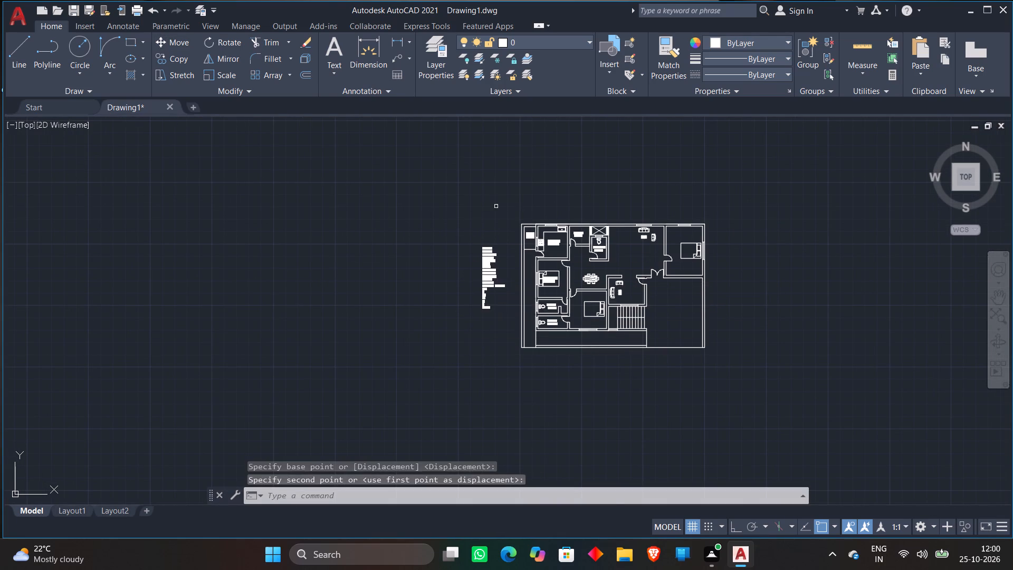
Move the DINING and 12'X9'4" text lines into the dining area, just above the dining table.
{"action": "scroll", "coordinate": [496, 205], "scroll_direction": "up", "scroll_amount": 2}
{"action": "middle_click_drag", "start_coordinate": [496, 205], "coordinate": [144, 203]}
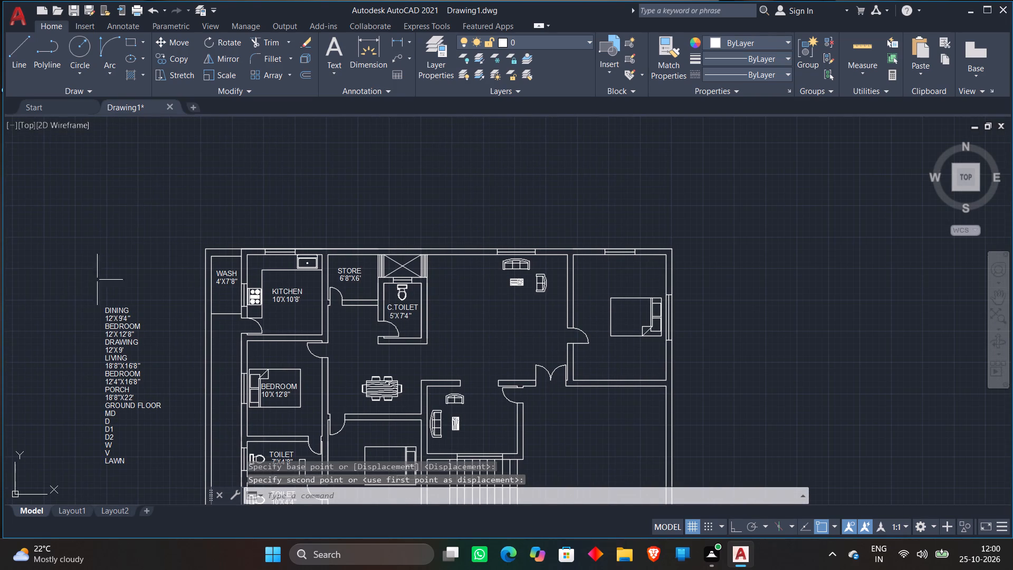
{"action": "left_click", "coordinate": [111, 307]}
{"action": "left_click", "coordinate": [115, 317]}
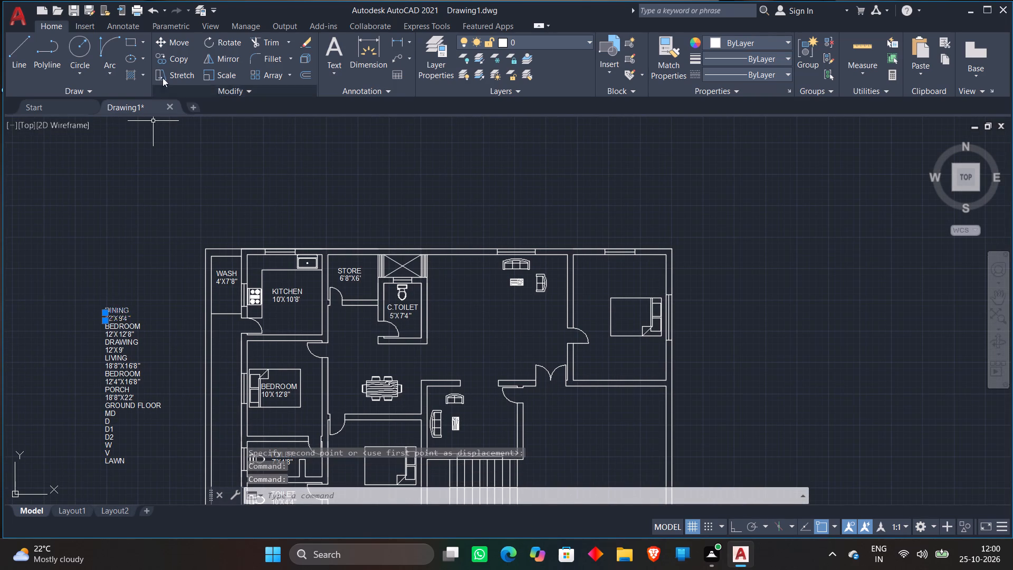
{"action": "left_click", "coordinate": [163, 45]}
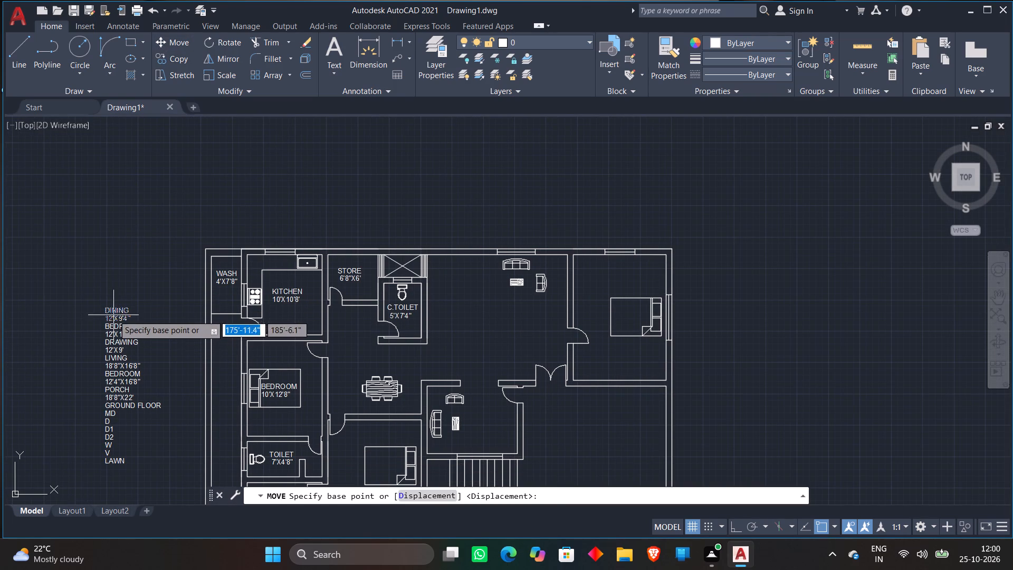
{"action": "left_click", "coordinate": [115, 317]}
{"action": "scroll", "coordinate": [367, 368], "scroll_direction": "up", "scroll_amount": 3}
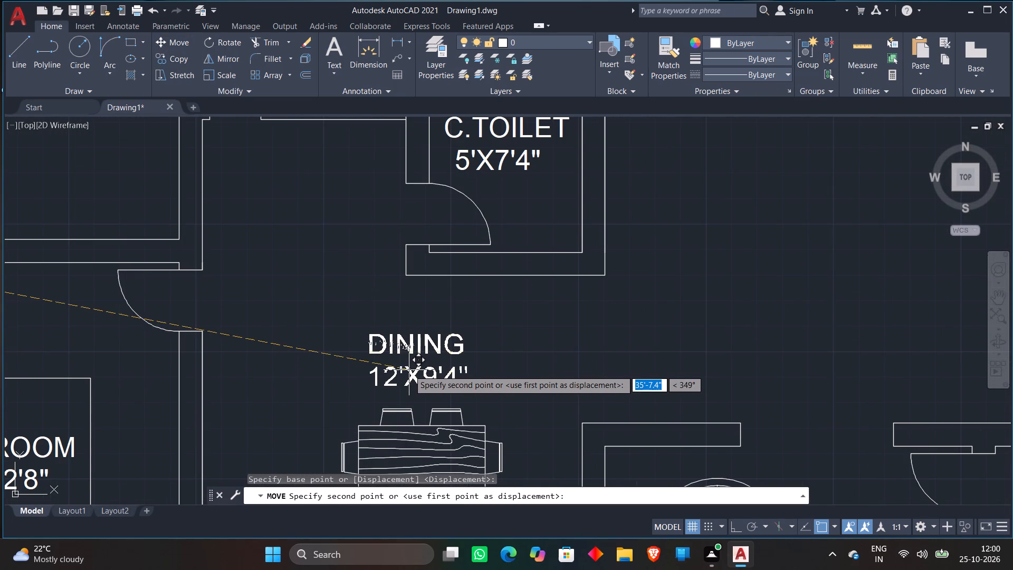
{"action": "left_click", "coordinate": [409, 369]}
Move the BEDROOM and 12'X12'8" text lines onto the bed in the bedroom next to the staircase.
{"action": "scroll", "coordinate": [433, 320], "scroll_direction": "down", "scroll_amount": 4}
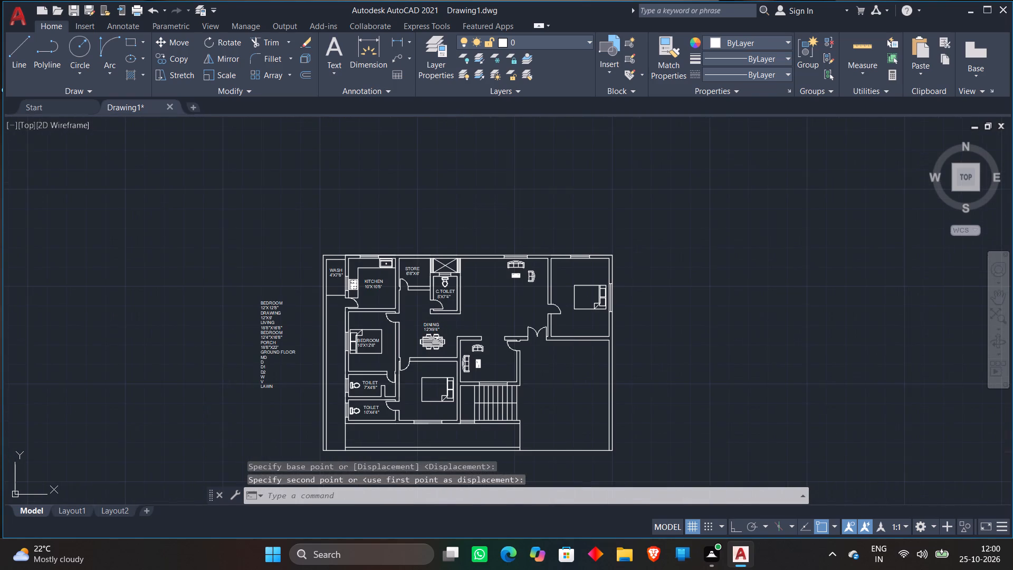
{"action": "scroll", "coordinate": [259, 309], "scroll_direction": "up", "scroll_amount": 2}
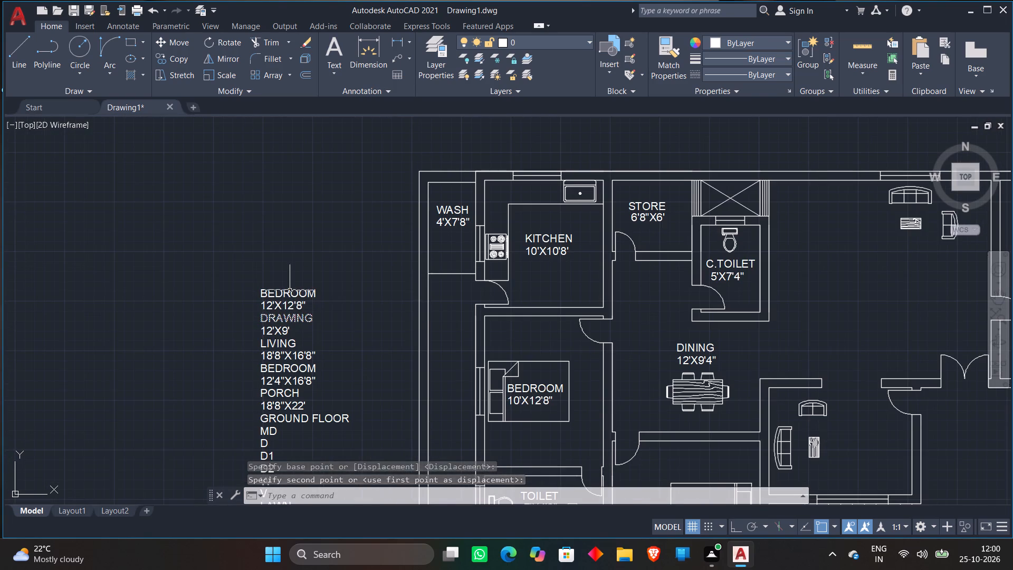
{"action": "left_click", "coordinate": [290, 290]}
{"action": "left_click", "coordinate": [288, 309]}
{"action": "scroll", "coordinate": [276, 233], "scroll_direction": "down", "scroll_amount": 4}
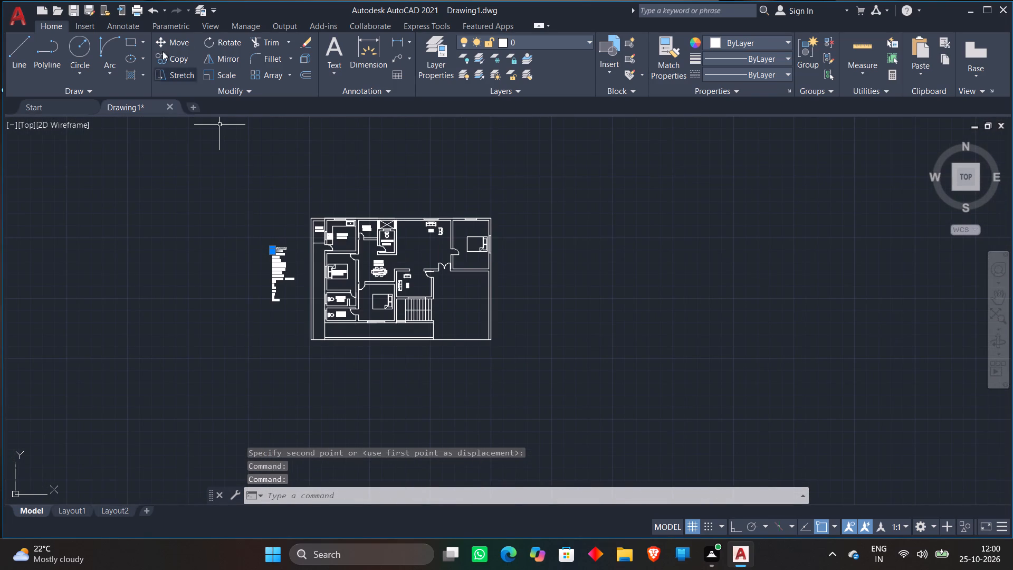
{"action": "left_click", "coordinate": [171, 42]}
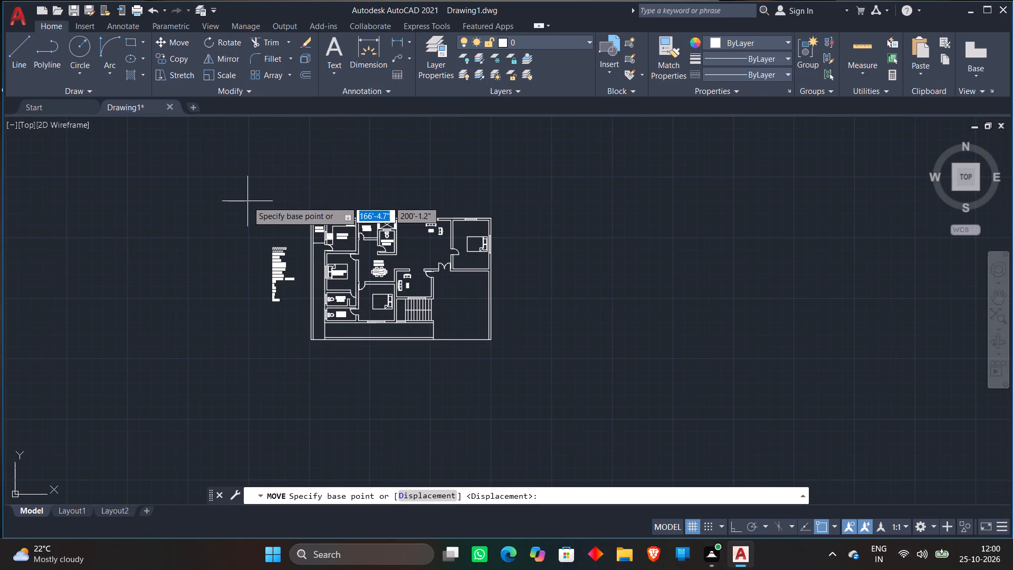
{"action": "scroll", "coordinate": [247, 201], "scroll_direction": "up", "scroll_amount": 2}
{"action": "left_click", "coordinate": [327, 334]}
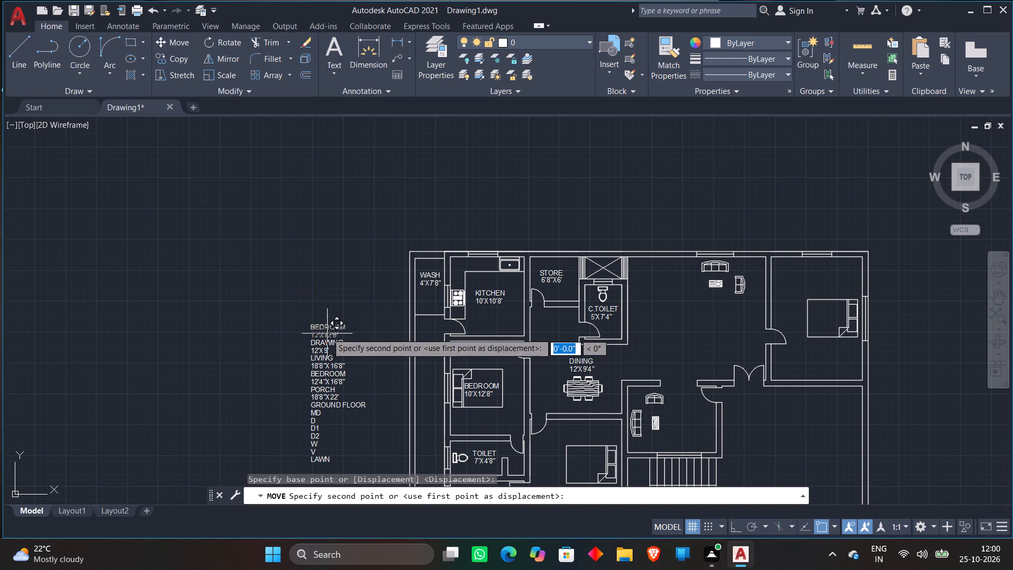
{"action": "scroll", "coordinate": [338, 256], "scroll_direction": "down", "scroll_amount": 3}
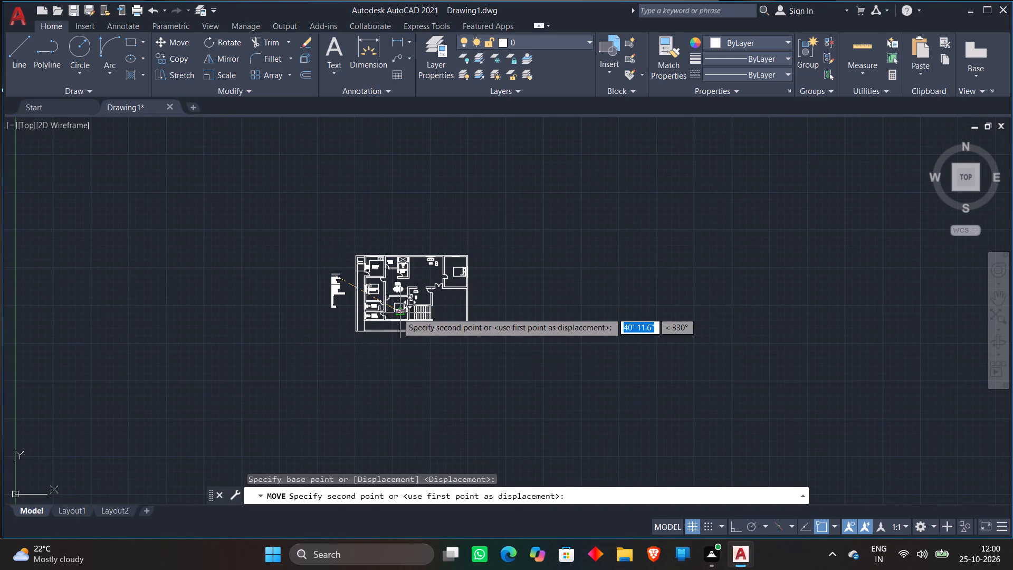
{"action": "scroll", "coordinate": [398, 310], "scroll_direction": "up", "scroll_amount": 6}
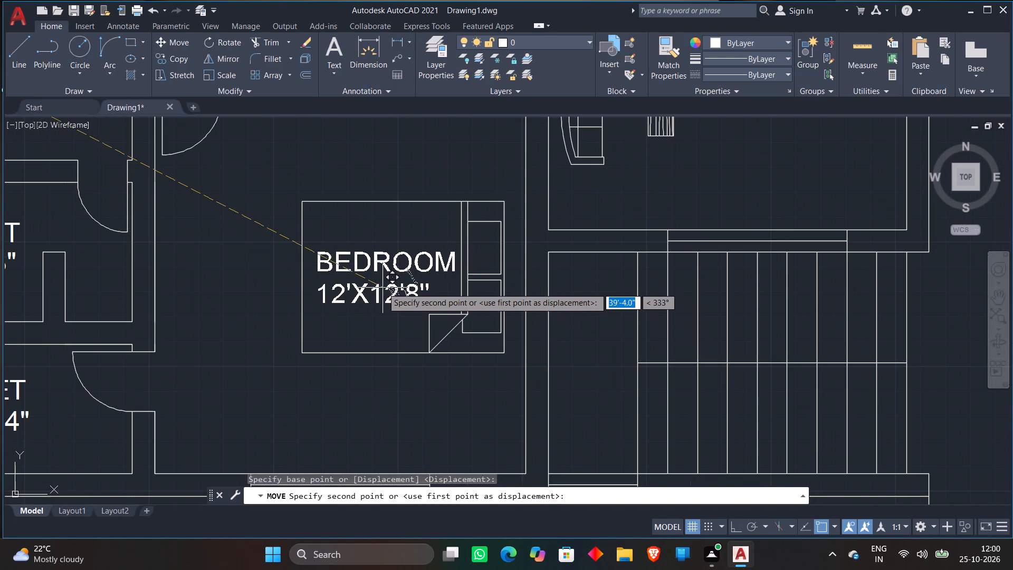
{"action": "left_click", "coordinate": [383, 288]}
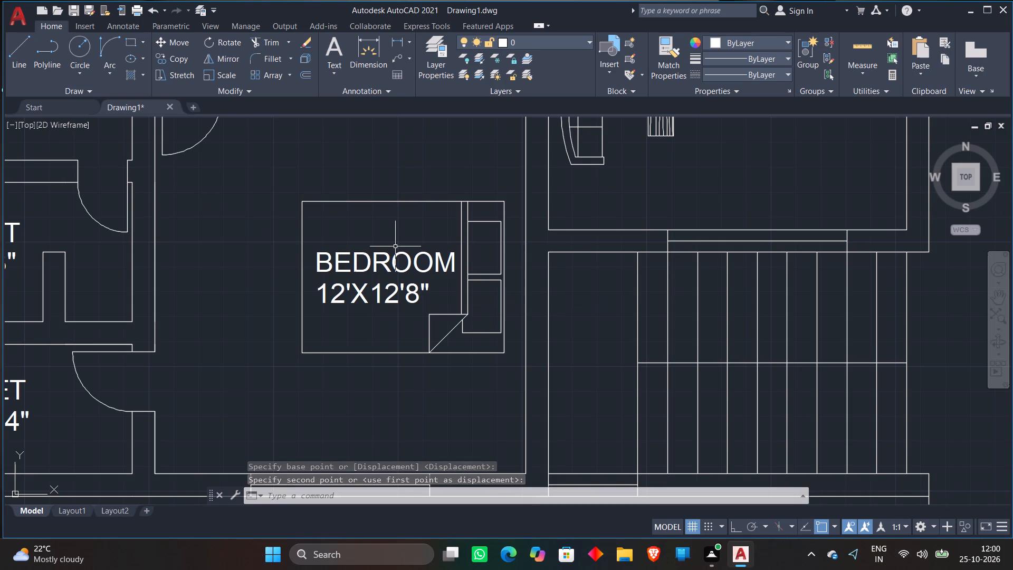
Move the DRAWING and 12'X9' text lines into the drawing room above the staircase, beside the centre table.
{"action": "scroll", "coordinate": [397, 247], "scroll_direction": "down", "scroll_amount": 4}
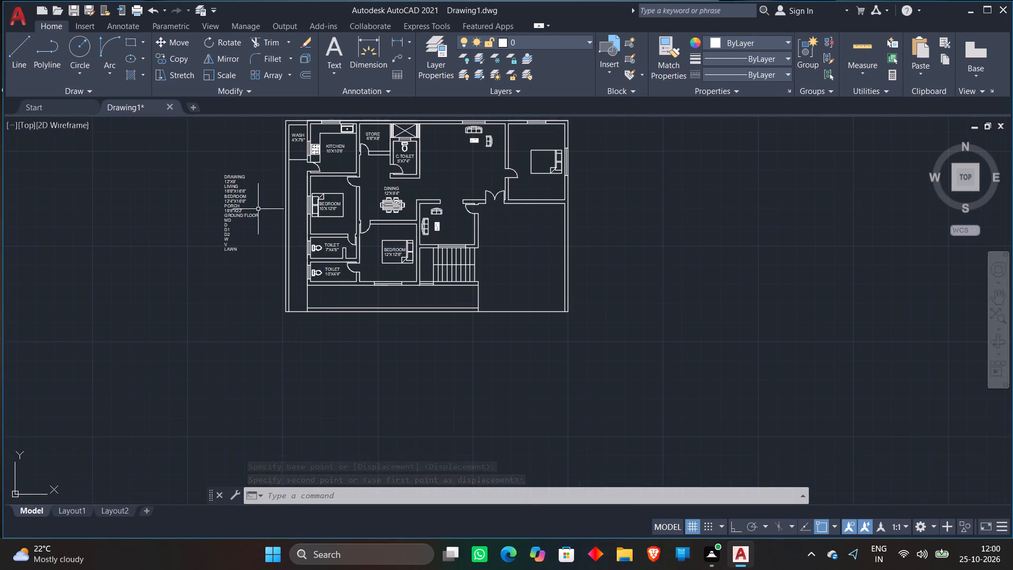
{"action": "scroll", "coordinate": [214, 164], "scroll_direction": "up", "scroll_amount": 3}
{"action": "left_click", "coordinate": [260, 215]}
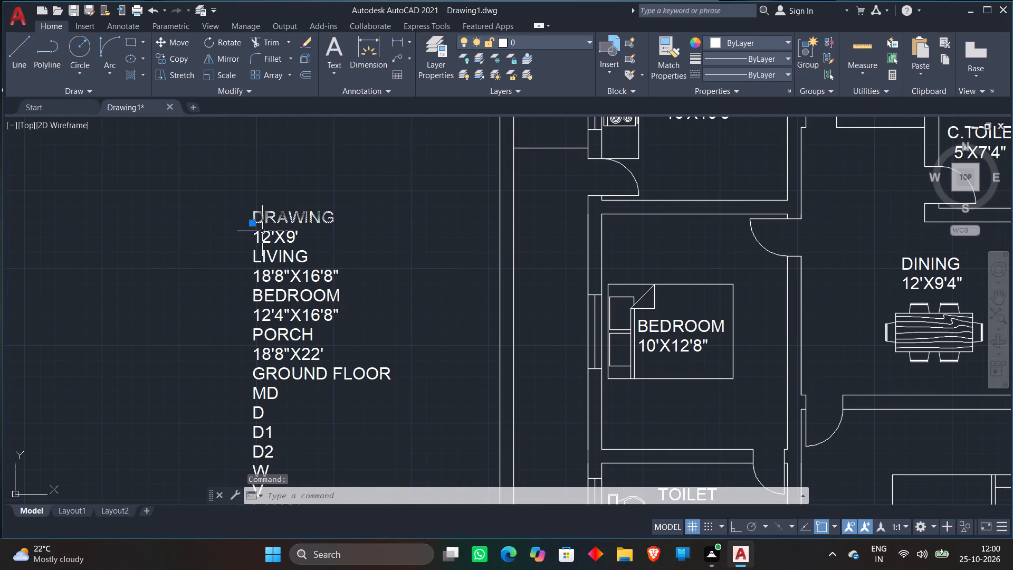
{"action": "left_click", "coordinate": [263, 232]}
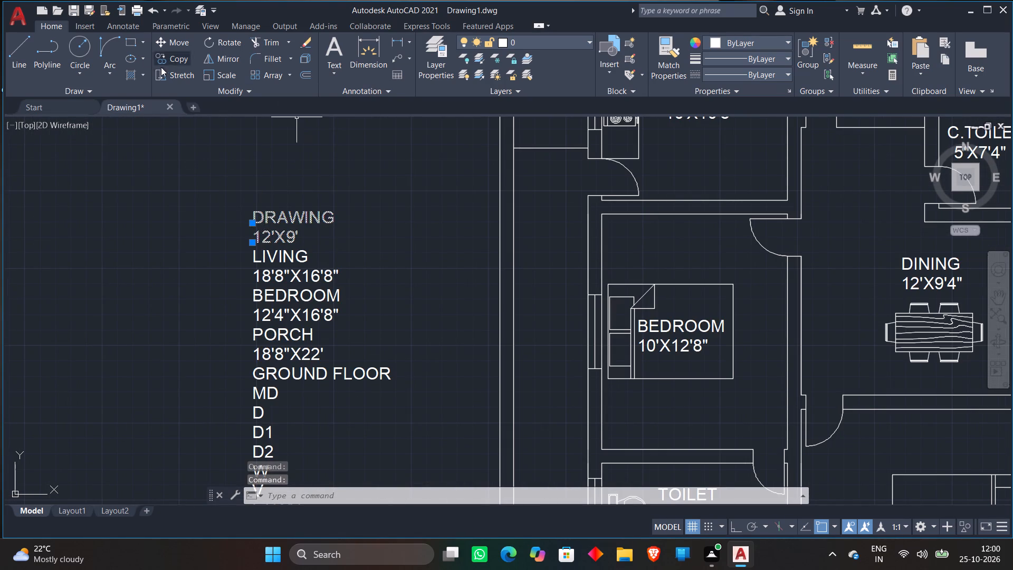
{"action": "left_click", "coordinate": [181, 39]}
{"action": "left_click", "coordinate": [276, 232]}
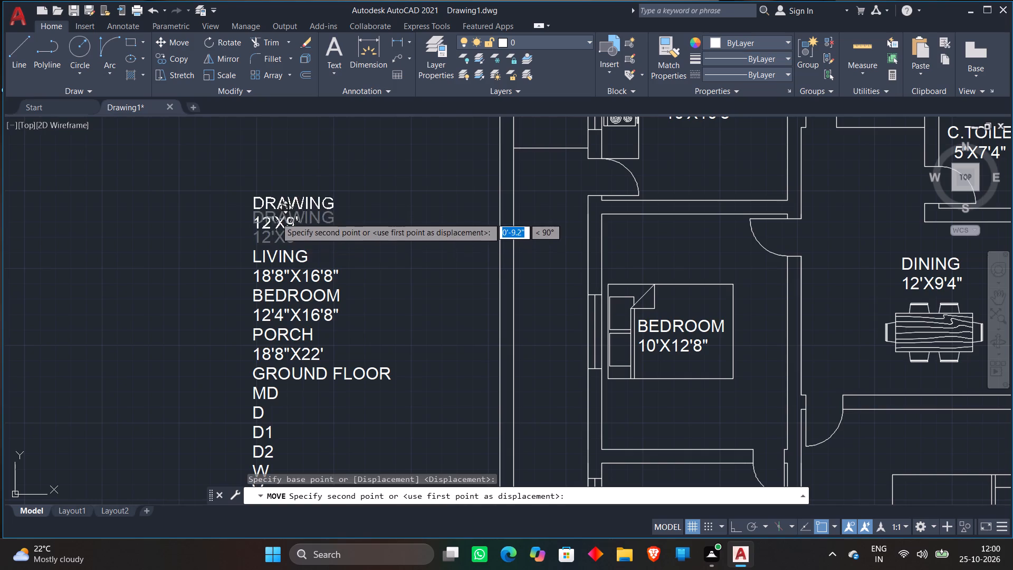
{"action": "scroll", "coordinate": [280, 204], "scroll_direction": "down", "scroll_amount": 2}
{"action": "scroll", "coordinate": [624, 288], "scroll_direction": "up", "scroll_amount": 3}
{"action": "left_click", "coordinate": [636, 288]}
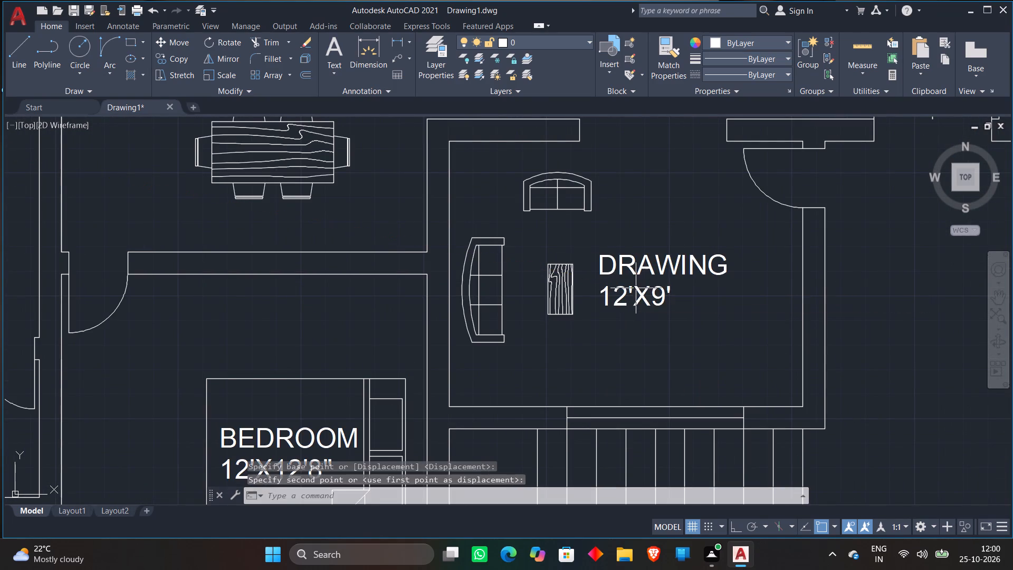
Shift the 12'X9' text slightly sideways so it is centred under the DRAWING label.
{"action": "left_click", "coordinate": [651, 298]}
{"action": "left_click", "coordinate": [624, 298]}
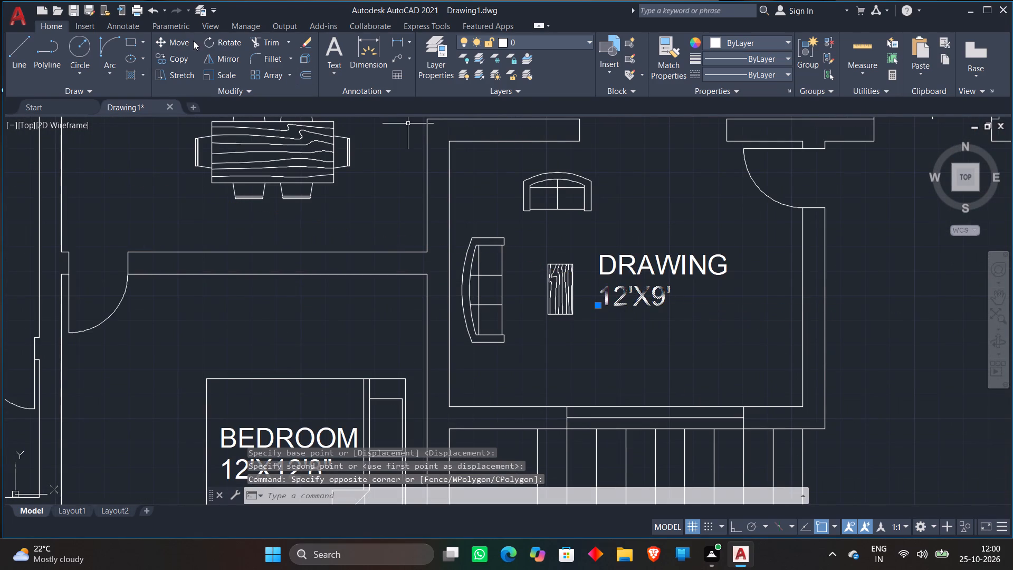
{"action": "left_click", "coordinate": [172, 40]}
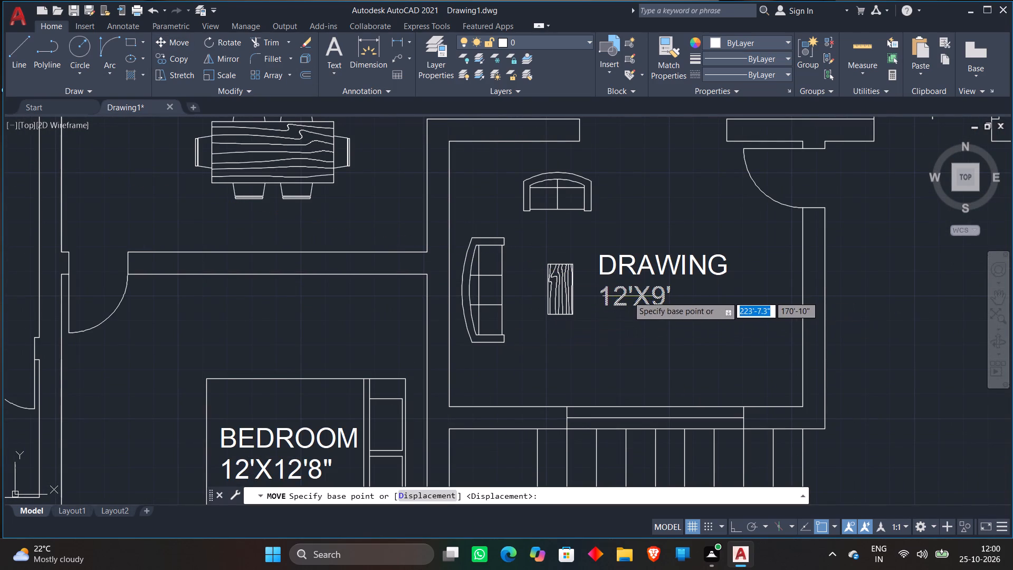
{"action": "left_click", "coordinate": [637, 299]}
{"action": "left_click", "coordinate": [662, 298]}
Move the LIVING and 18'8"X16'8" text lines from the label list into the living room, below the sofa set.
{"action": "scroll", "coordinate": [606, 271], "scroll_direction": "down", "scroll_amount": 2}
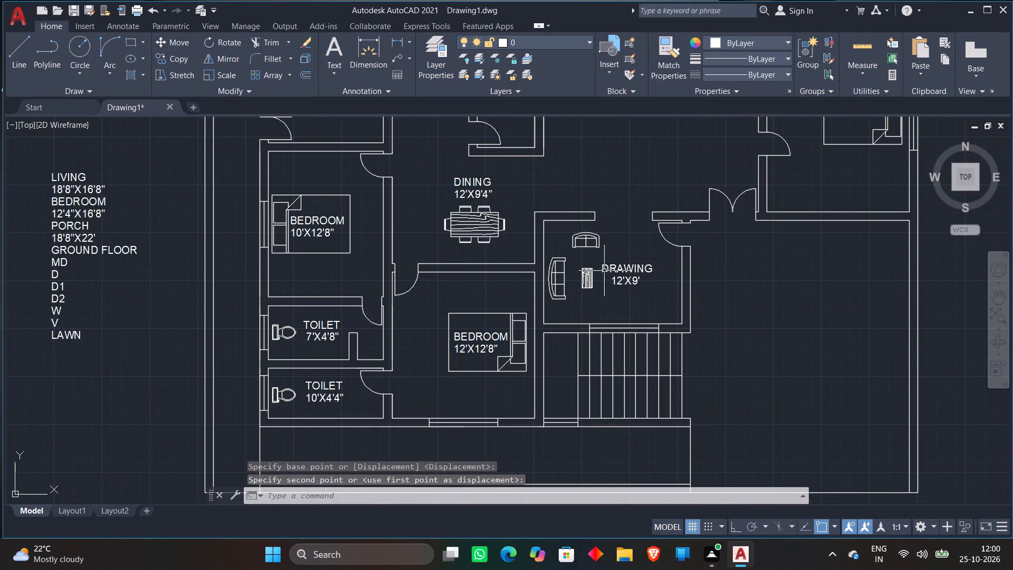
{"action": "scroll", "coordinate": [504, 199], "scroll_direction": "down", "scroll_amount": 1}
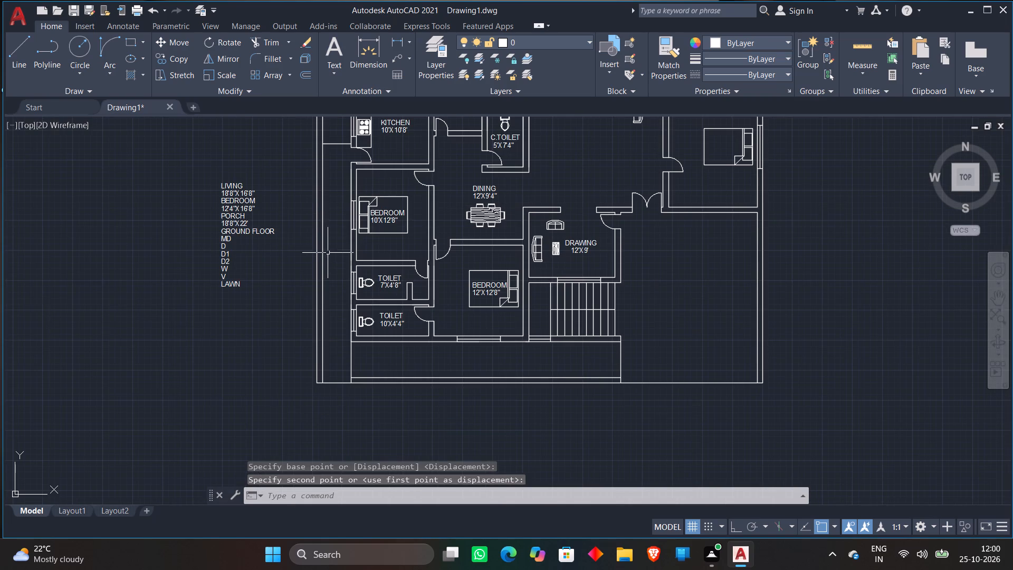
{"action": "left_click", "coordinate": [241, 183]}
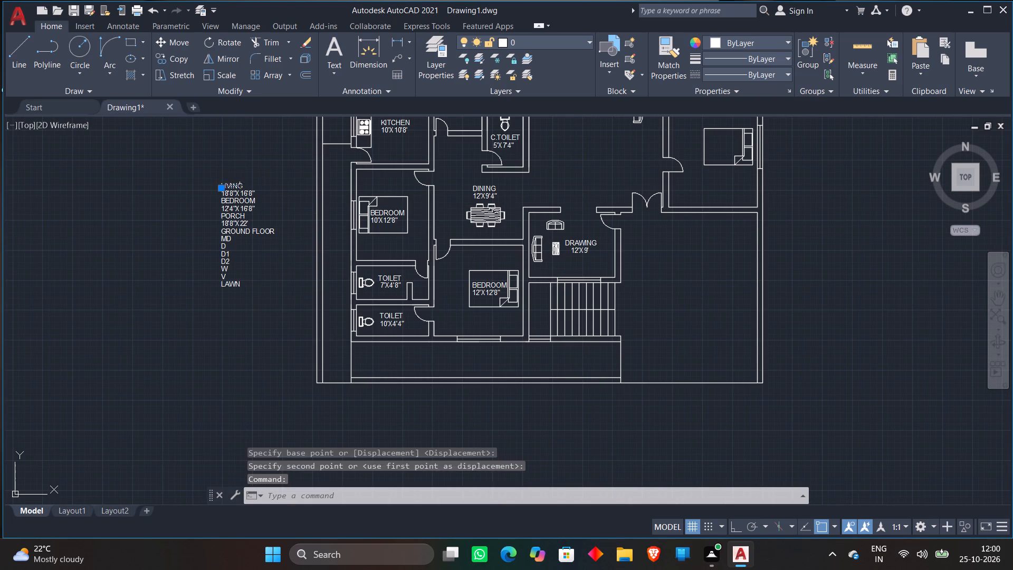
{"action": "left_click", "coordinate": [250, 194]}
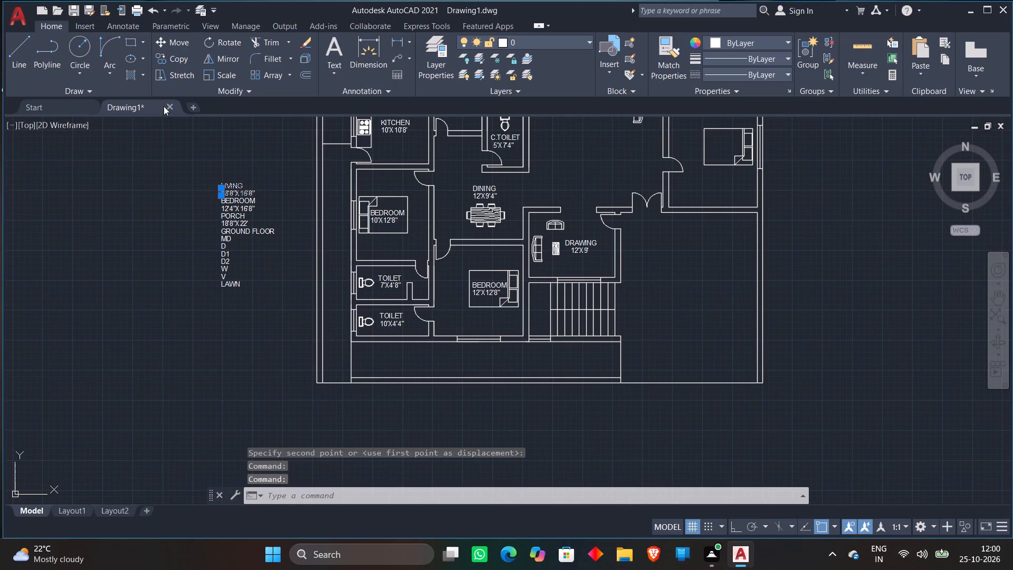
{"action": "left_click", "coordinate": [169, 44]}
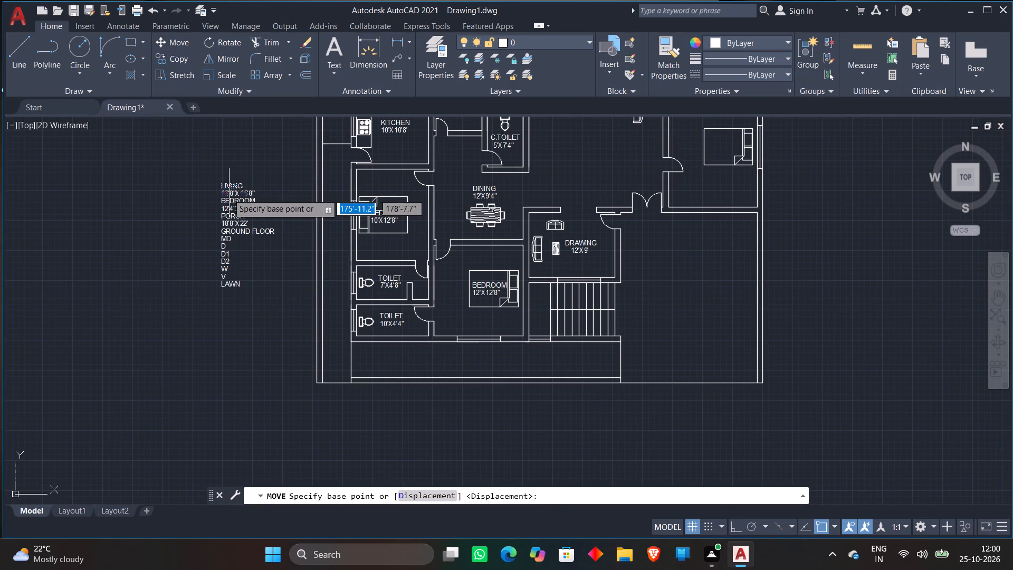
{"action": "left_click", "coordinate": [227, 193]}
{"action": "scroll", "coordinate": [230, 194], "scroll_direction": "down", "scroll_amount": 1}
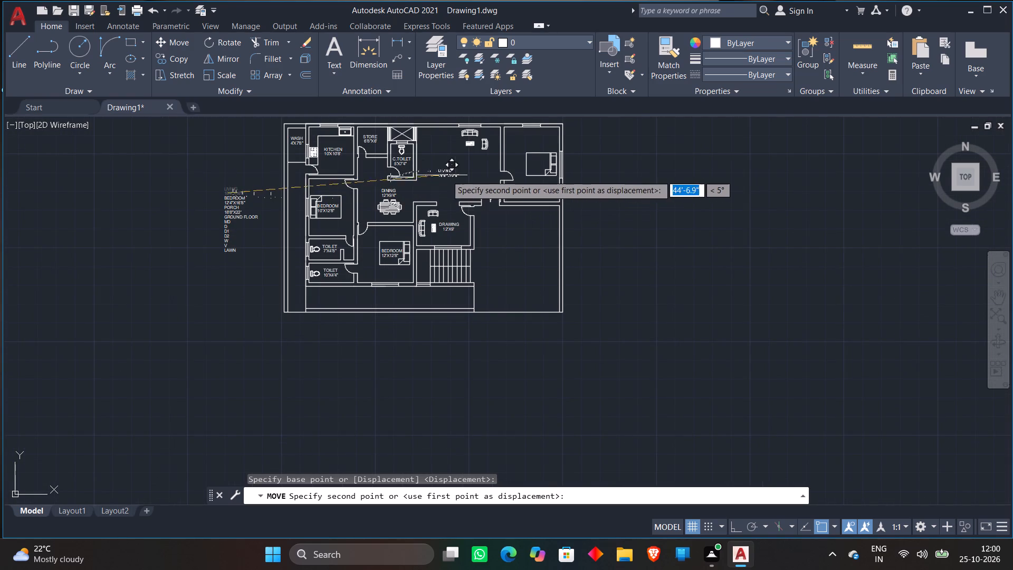
{"action": "scroll", "coordinate": [454, 174], "scroll_direction": "up", "scroll_amount": 2}
{"action": "middle_click_drag", "start_coordinate": [453, 175], "coordinate": [453, 242]}
{"action": "scroll", "coordinate": [441, 213], "scroll_direction": "up", "scroll_amount": 2}
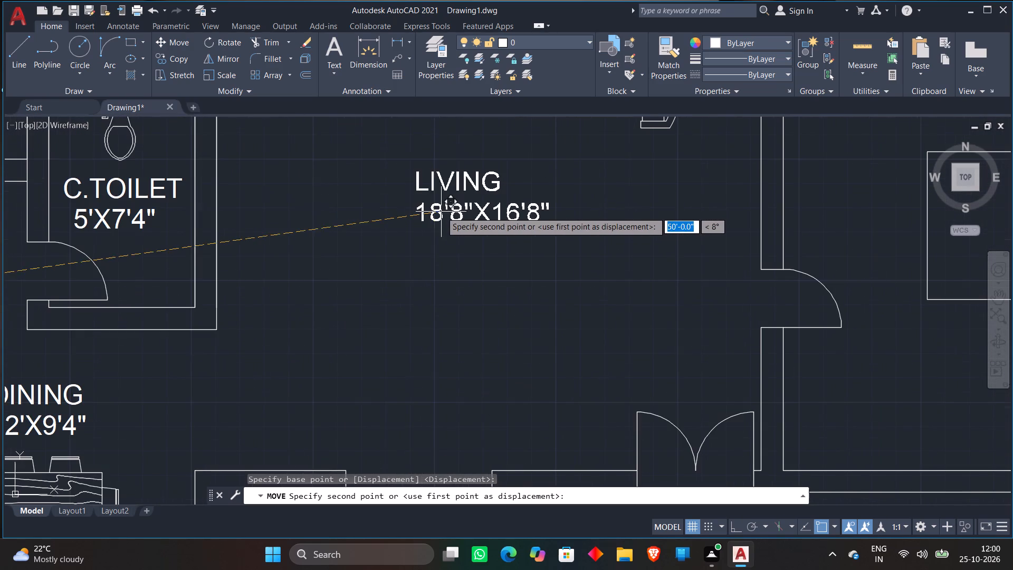
{"action": "scroll", "coordinate": [437, 192], "scroll_direction": "down", "scroll_amount": 2}
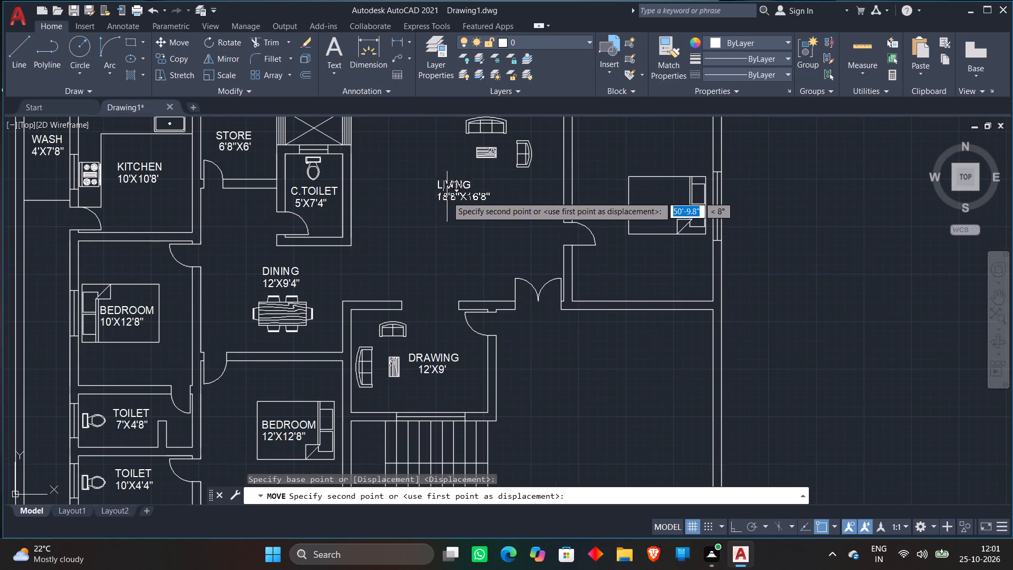
{"action": "left_click", "coordinate": [442, 206]}
Shift the LIVING text sideways so it is centred above the 18'8"X16'8" size text.
{"action": "left_click", "coordinate": [446, 194]}
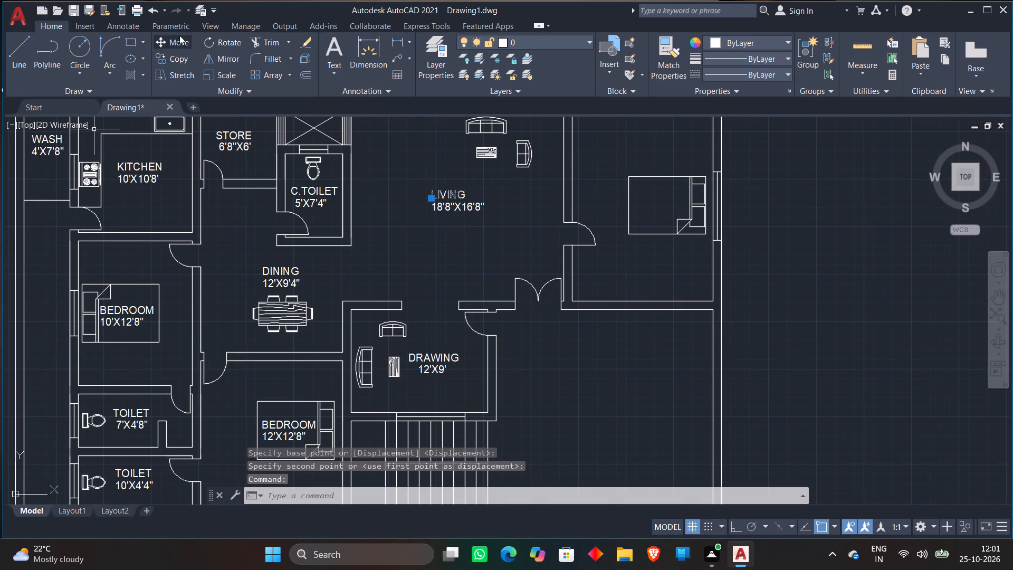
{"action": "left_click", "coordinate": [174, 39]}
{"action": "scroll", "coordinate": [462, 137], "scroll_direction": "up", "scroll_amount": 2}
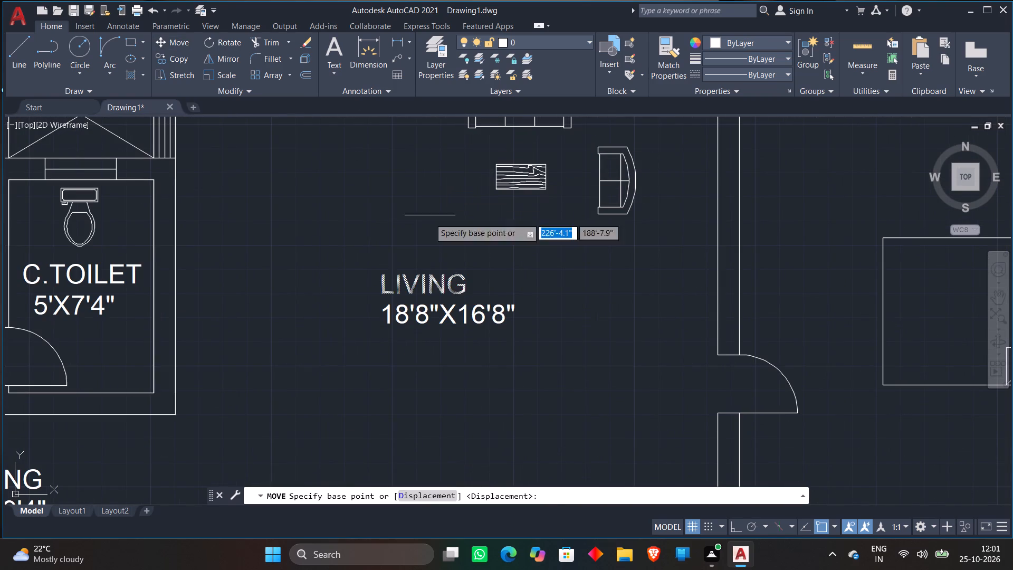
{"action": "left_click", "coordinate": [423, 285]}
{"action": "left_click", "coordinate": [443, 287]}
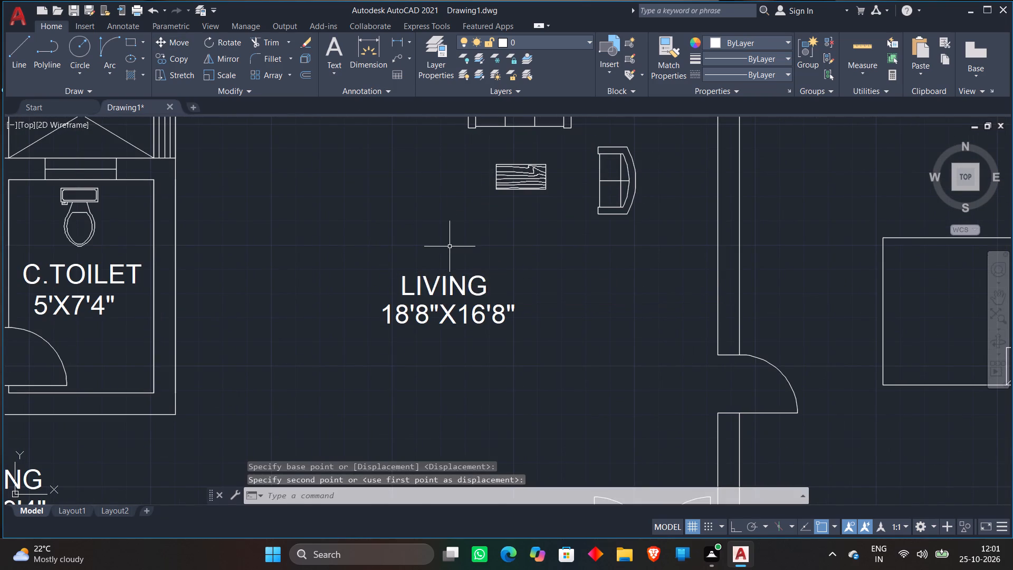
Move the BEDROOM and 12'4"X16'8" text lines from the label list onto the bed in the bedroom beside the living room.
{"action": "scroll", "coordinate": [450, 246], "scroll_direction": "down", "scroll_amount": 4}
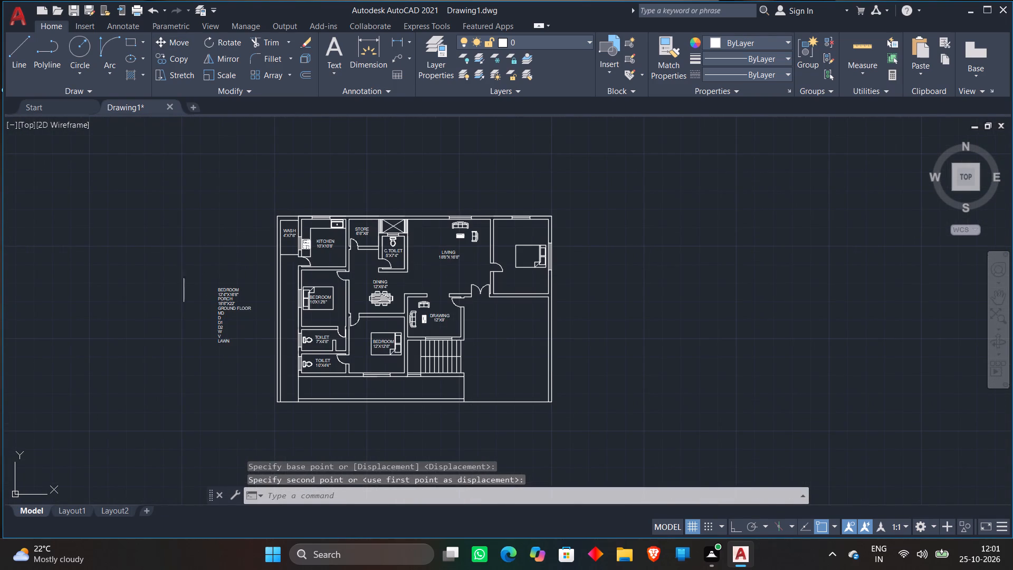
{"action": "scroll", "coordinate": [251, 288], "scroll_direction": "up", "scroll_amount": 1}
{"action": "left_click", "coordinate": [222, 286]}
{"action": "left_click", "coordinate": [217, 299]}
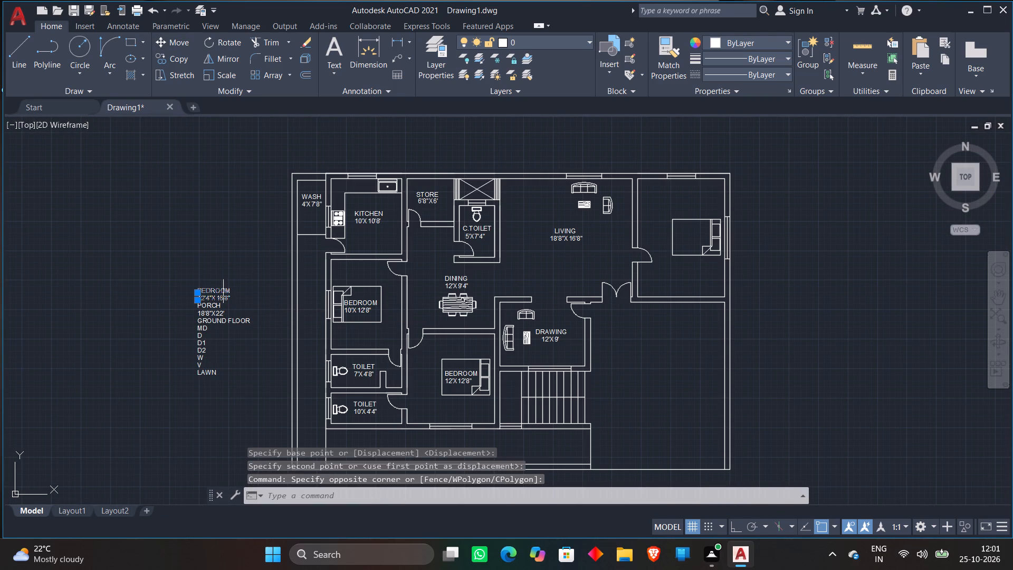
{"action": "left_click", "coordinate": [185, 39]}
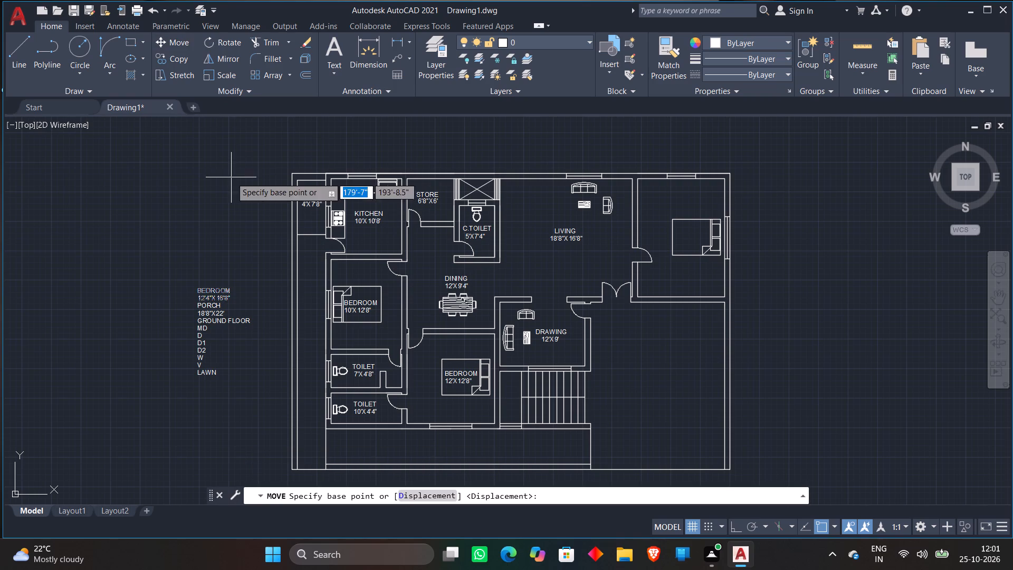
{"action": "left_click", "coordinate": [209, 293]}
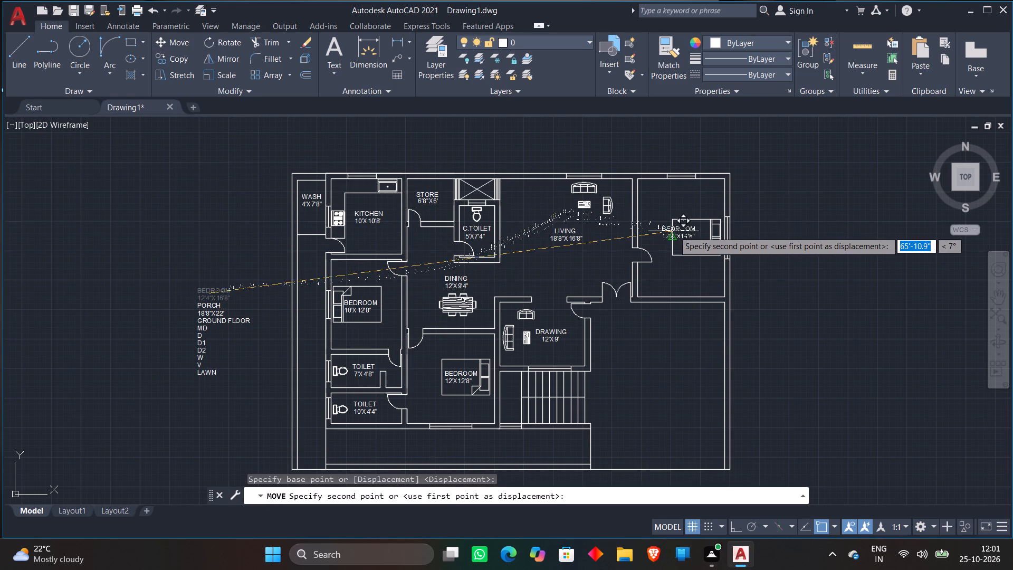
{"action": "scroll", "coordinate": [675, 232], "scroll_direction": "up", "scroll_amount": 3}
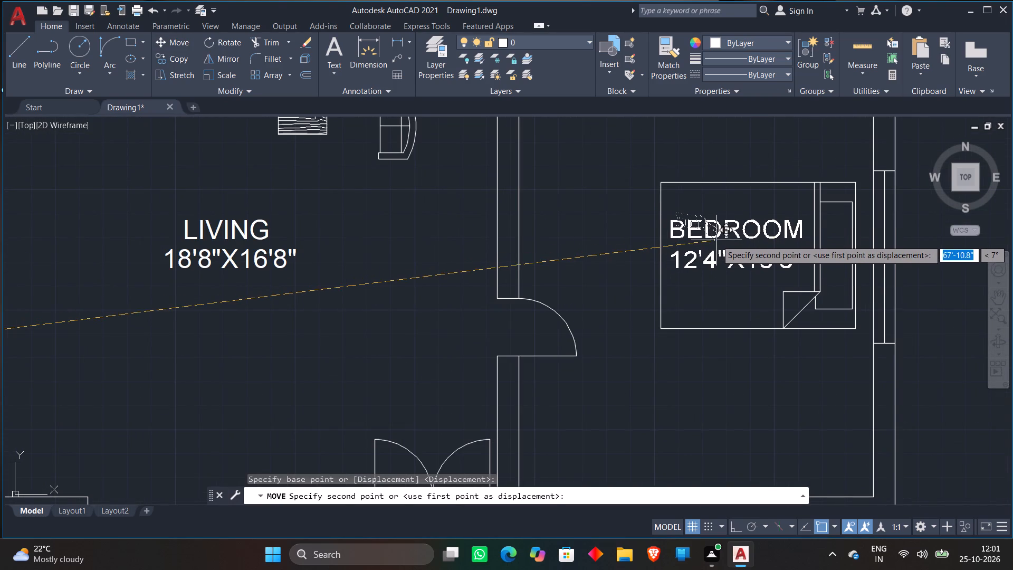
{"action": "left_click", "coordinate": [716, 240]}
Move the PORCH and 18'8"X22' text lines from the label list into the open porch area beside the staircase.
{"action": "scroll", "coordinate": [637, 225], "scroll_direction": "down", "scroll_amount": 3}
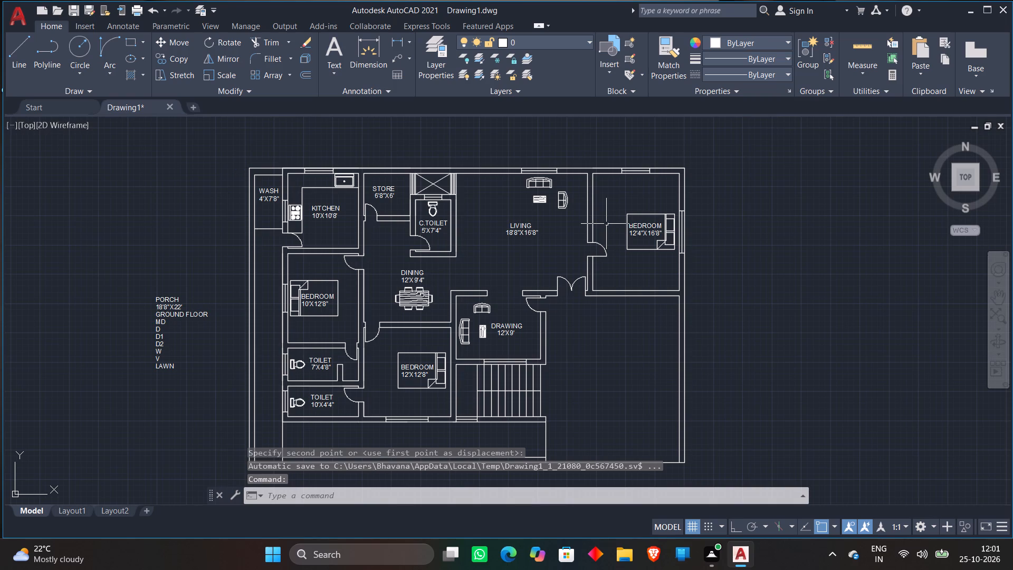
{"action": "scroll", "coordinate": [168, 300], "scroll_direction": "up", "scroll_amount": 2}
{"action": "left_click", "coordinate": [197, 319]}
{"action": "left_click", "coordinate": [177, 301]}
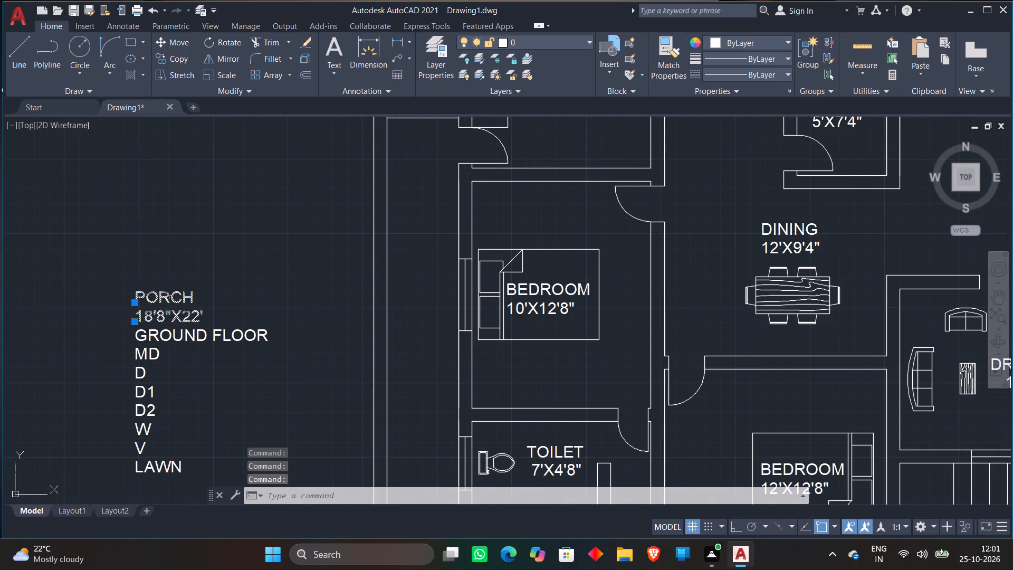
{"action": "left_click", "coordinate": [176, 43]}
{"action": "left_click", "coordinate": [170, 307]}
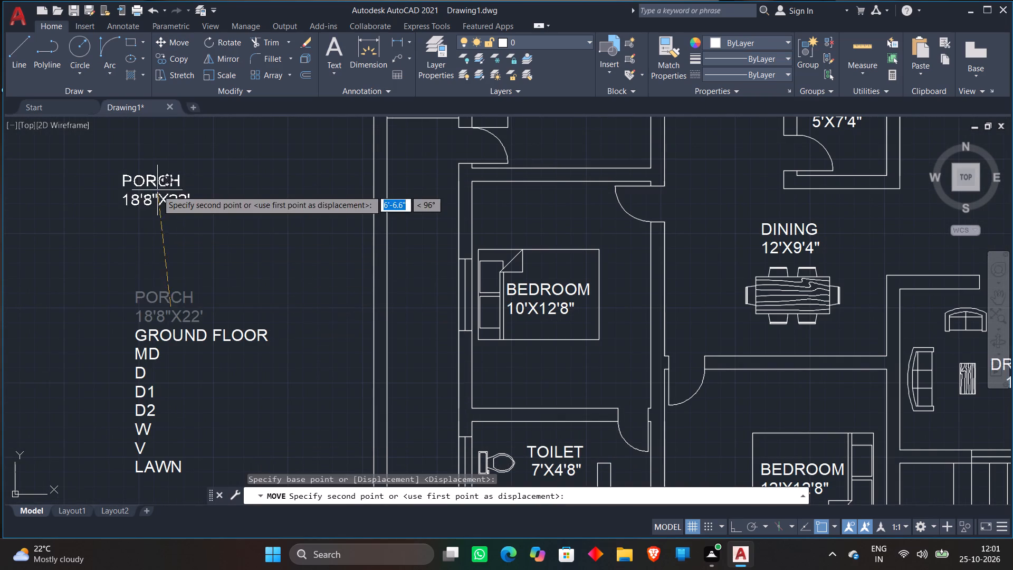
{"action": "scroll", "coordinate": [157, 191], "scroll_direction": "down", "scroll_amount": 4}
{"action": "scroll", "coordinate": [429, 263], "scroll_direction": "up", "scroll_amount": 2}
{"action": "left_click", "coordinate": [461, 284]}
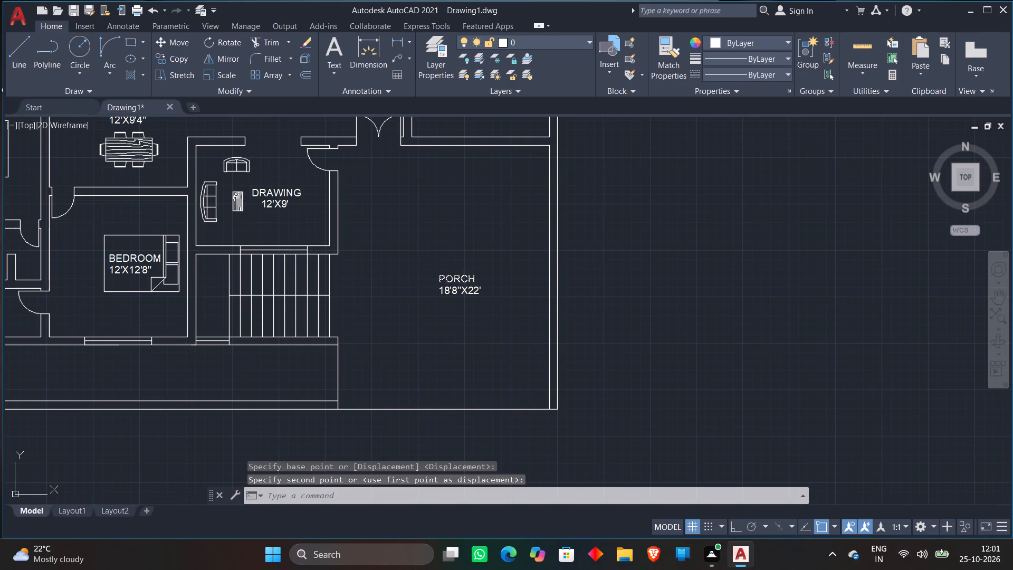
Shift the PORCH text slightly sideways so it is centred above the 18'8"X22' size text.
{"action": "left_click", "coordinate": [460, 278]}
{"action": "left_click", "coordinate": [179, 44]}
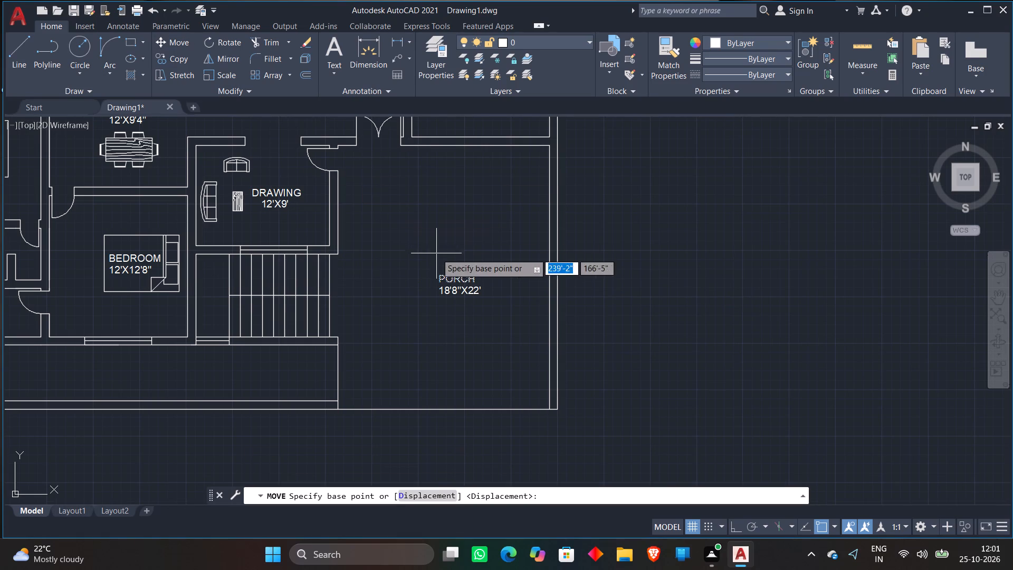
{"action": "scroll", "coordinate": [436, 253], "scroll_direction": "up", "scroll_amount": 2}
{"action": "left_click", "coordinate": [493, 322]}
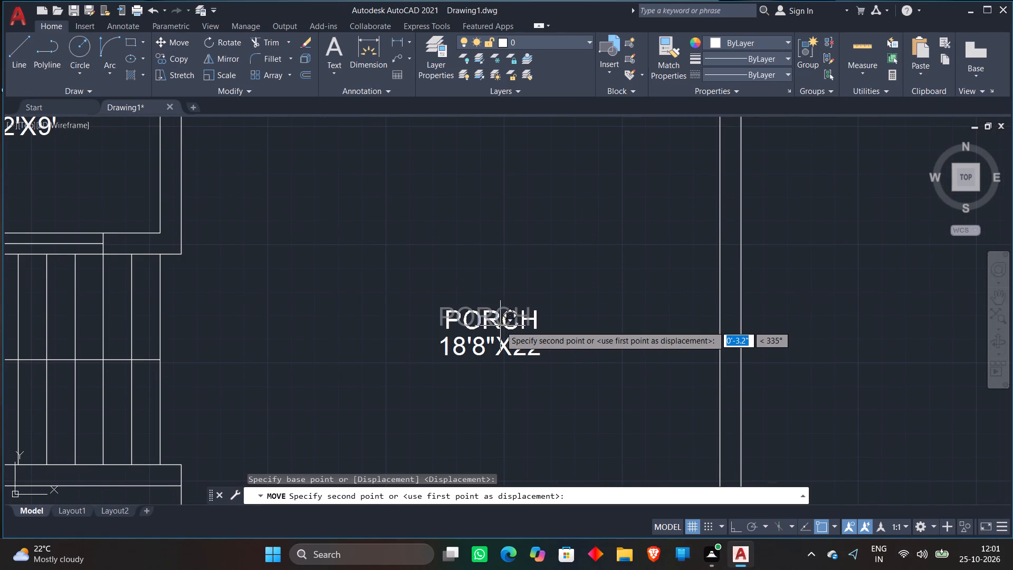
{"action": "left_click", "coordinate": [500, 326]}
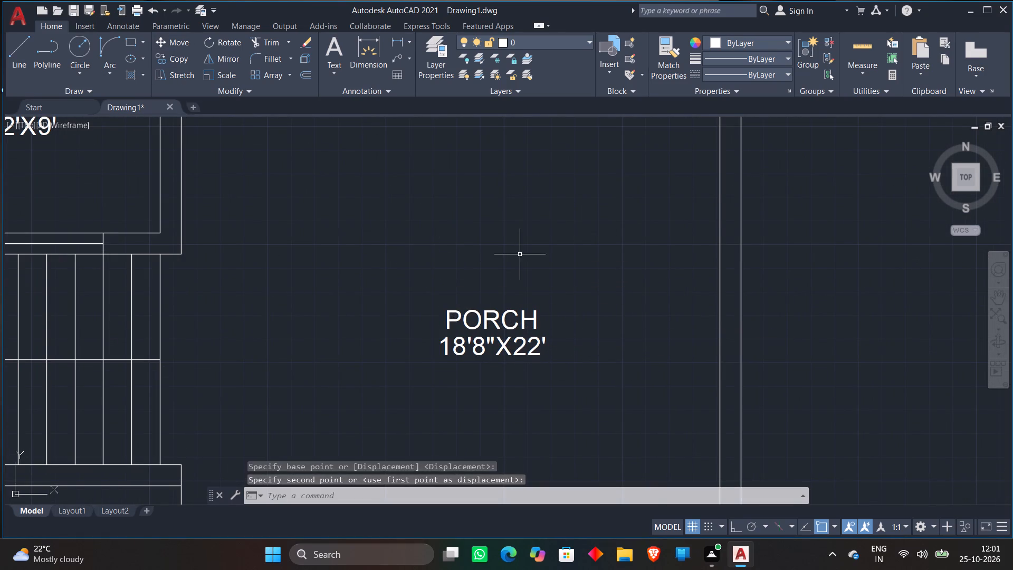
Move the GROUND FLOOR text from the label list to just below the floor plan's bottom outline.
{"action": "scroll", "coordinate": [520, 254], "scroll_direction": "down", "scroll_amount": 5}
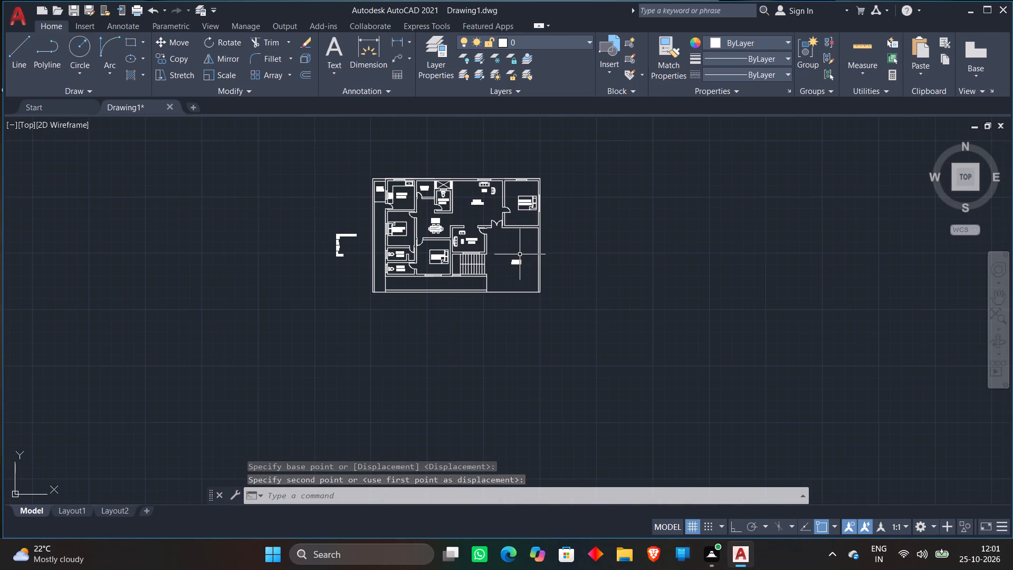
{"action": "scroll", "coordinate": [341, 225], "scroll_direction": "up", "scroll_amount": 3}
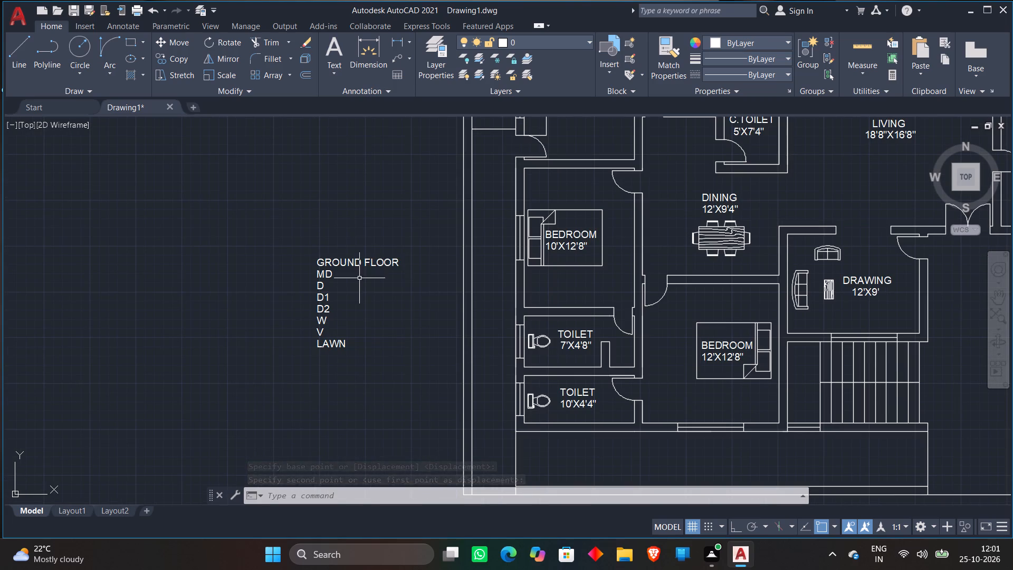
{"action": "left_click", "coordinate": [360, 262]}
{"action": "left_click", "coordinate": [161, 39]}
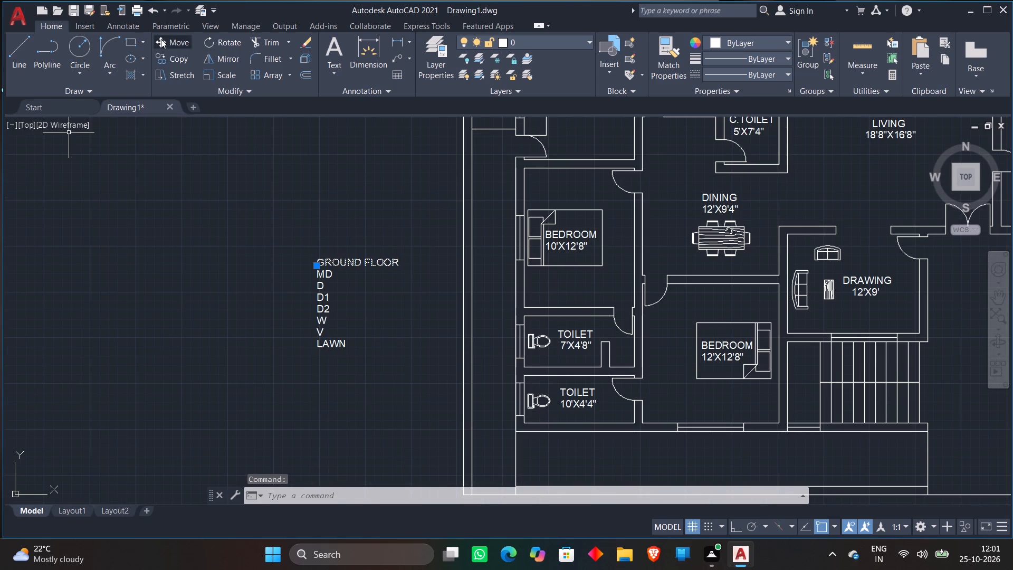
{"action": "left_click", "coordinate": [362, 253]}
{"action": "scroll", "coordinate": [361, 212], "scroll_direction": "down", "scroll_amount": 3}
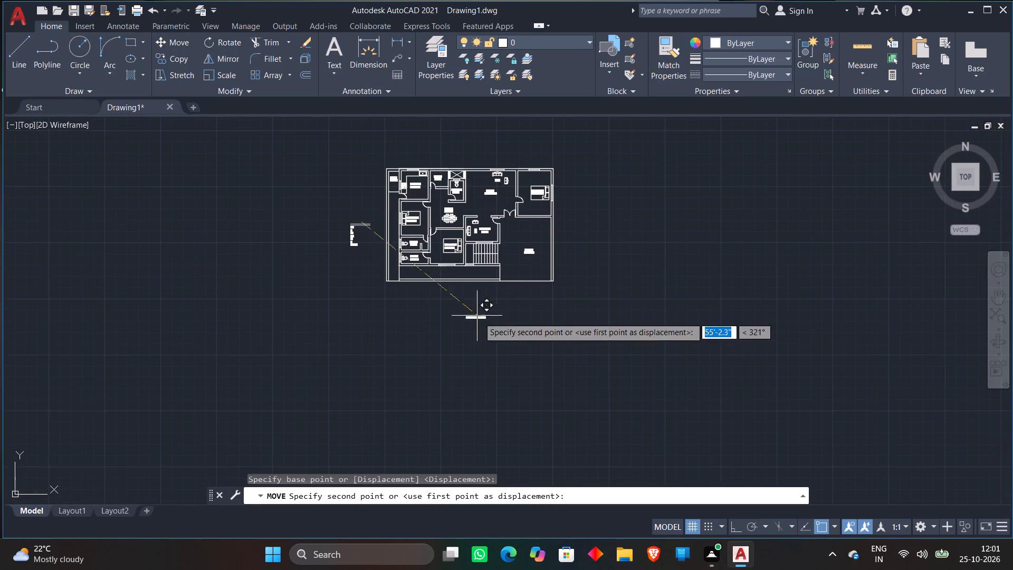
{"action": "scroll", "coordinate": [463, 285], "scroll_direction": "up", "scroll_amount": 3}
{"action": "left_click", "coordinate": [490, 299]}
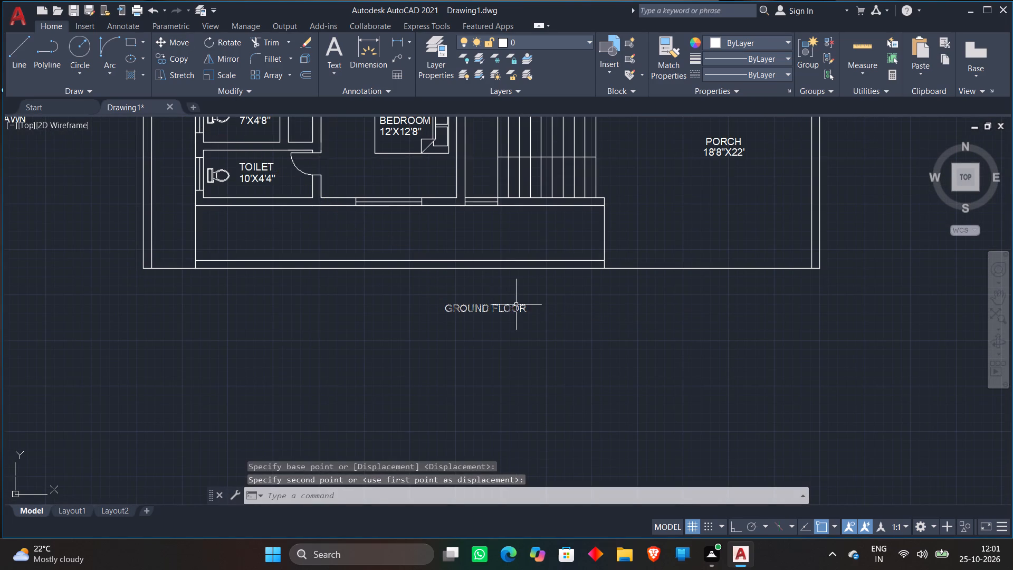
Scale the GROUND FLOOR title up freehand to a little over twice its size.
{"action": "left_click", "coordinate": [409, 289]}
{"action": "left_click", "coordinate": [578, 348]}
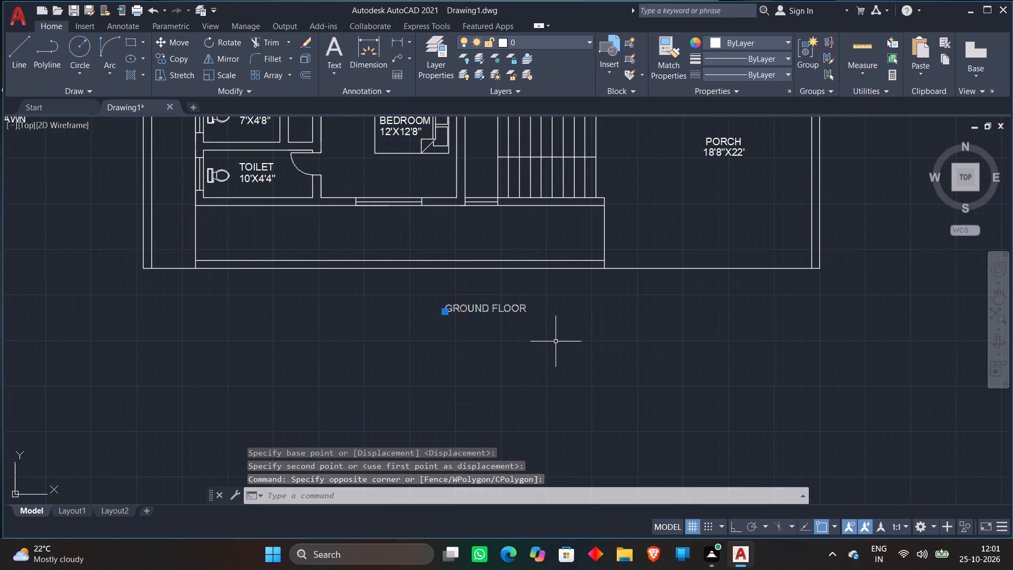
{"action": "right_click", "coordinate": [556, 341]}
{"action": "left_click", "coordinate": [612, 344]}
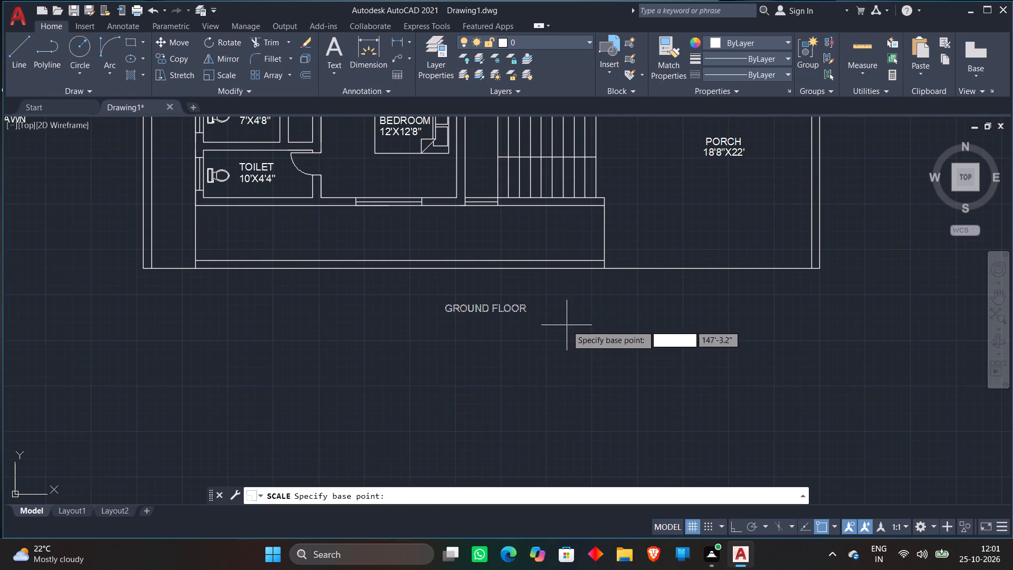
{"action": "left_click", "coordinate": [565, 324]}
{"action": "left_click", "coordinate": [656, 324]}
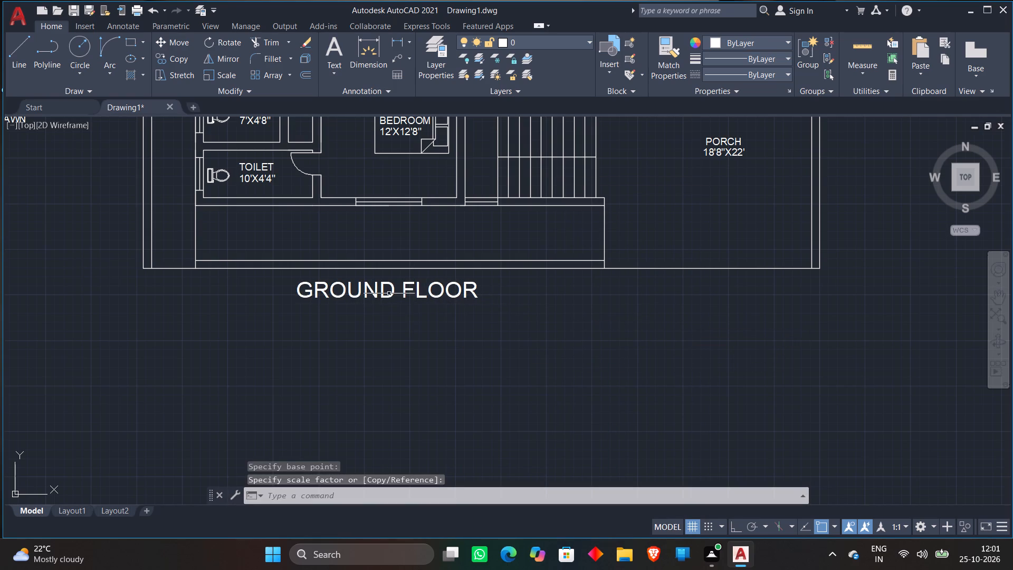
Move the enlarged GROUND FLOOR title sideways and slightly down so it sits more centrally beneath the floor plan.
{"action": "left_click", "coordinate": [382, 293]}
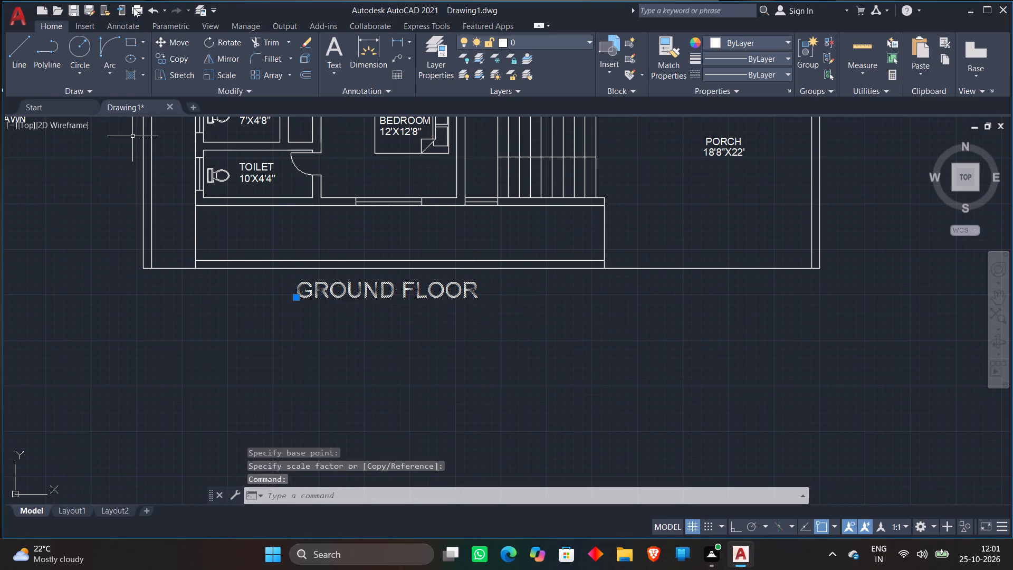
{"action": "left_click", "coordinate": [165, 39]}
{"action": "left_click", "coordinate": [396, 300]}
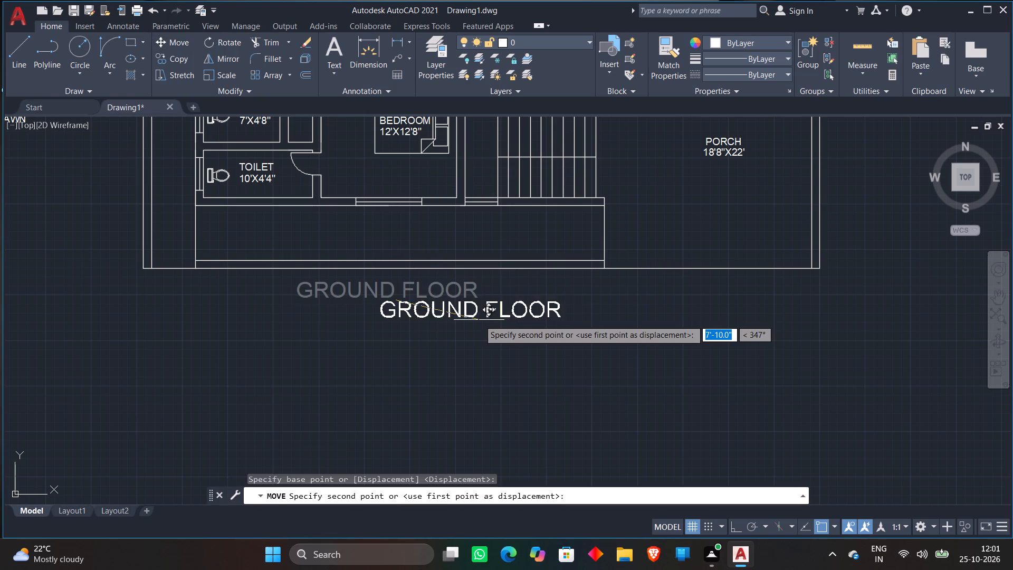
{"action": "left_click", "coordinate": [502, 327]}
Move the MD tag from the label list to the opening of the double main door above the porch.
{"action": "scroll", "coordinate": [497, 307], "scroll_direction": "down", "scroll_amount": 1}
{"action": "scroll", "coordinate": [424, 255], "scroll_direction": "down", "scroll_amount": 2}
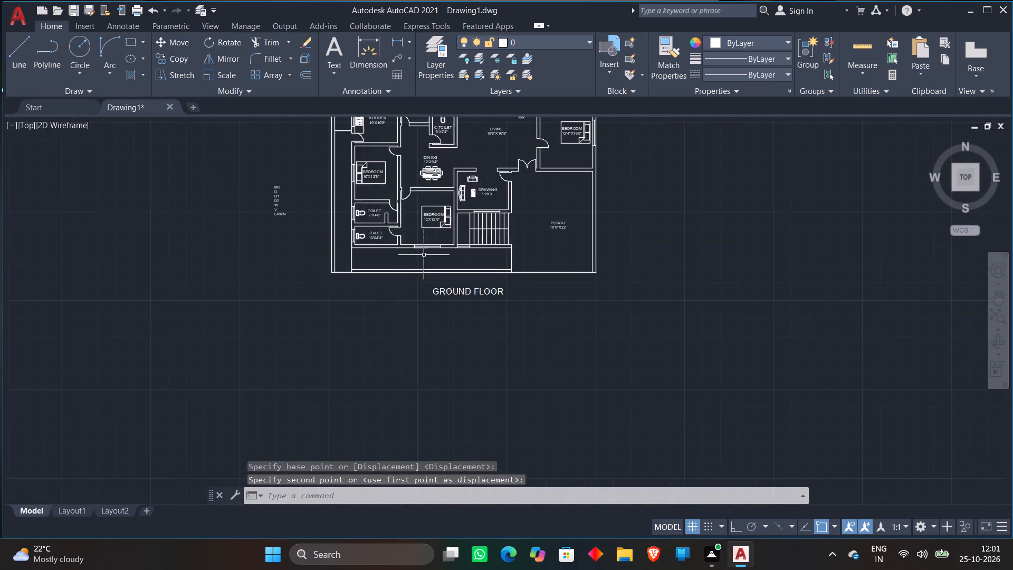
{"action": "scroll", "coordinate": [336, 198], "scroll_direction": "up", "scroll_amount": 3}
{"action": "left_click", "coordinate": [322, 253]}
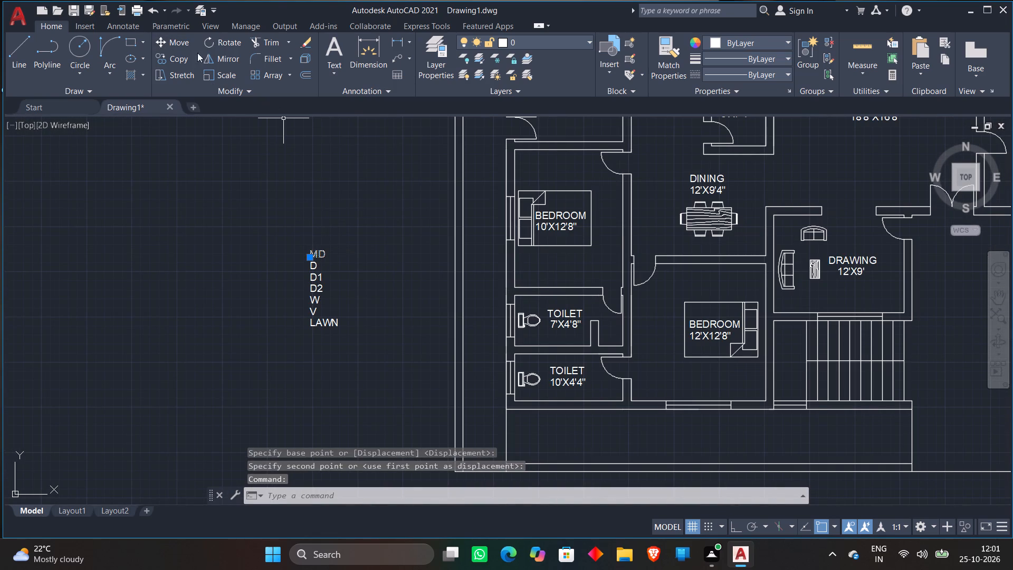
{"action": "left_click", "coordinate": [171, 45]}
{"action": "left_click", "coordinate": [313, 252]}
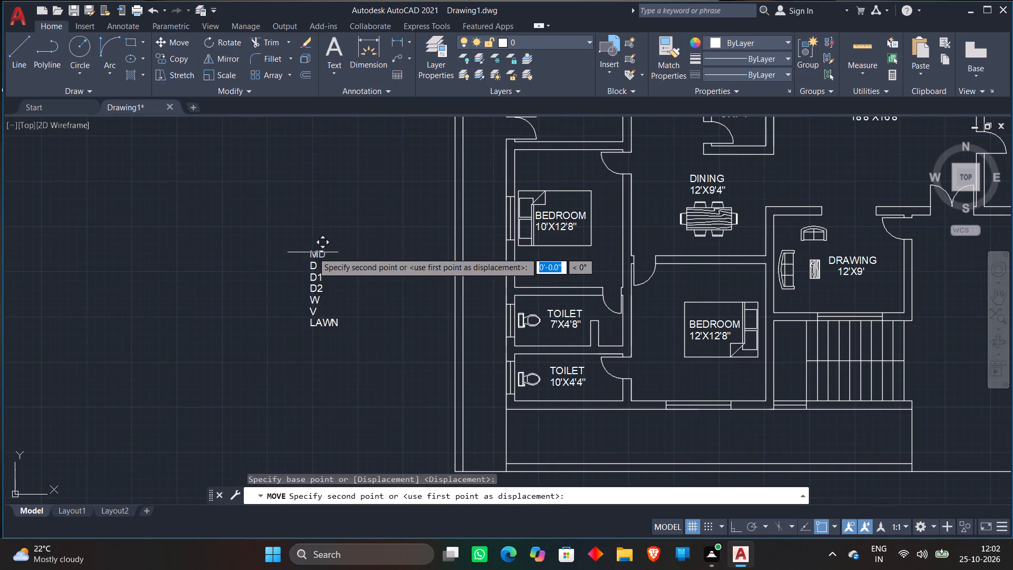
{"action": "scroll", "coordinate": [324, 220], "scroll_direction": "down", "scroll_amount": 1}
{"action": "scroll", "coordinate": [719, 222], "scroll_direction": "up", "scroll_amount": 4}
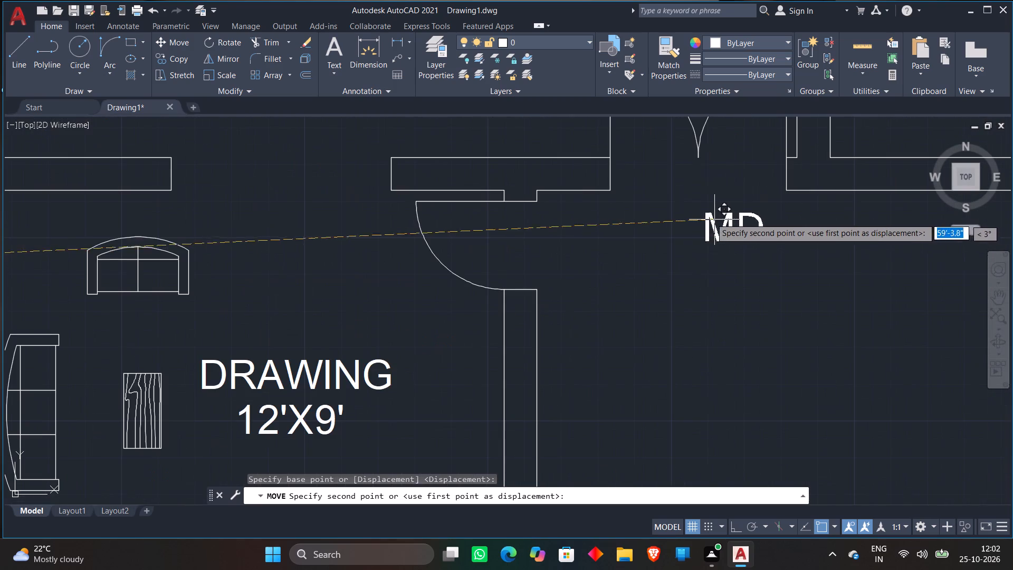
{"action": "left_click", "coordinate": [677, 172]}
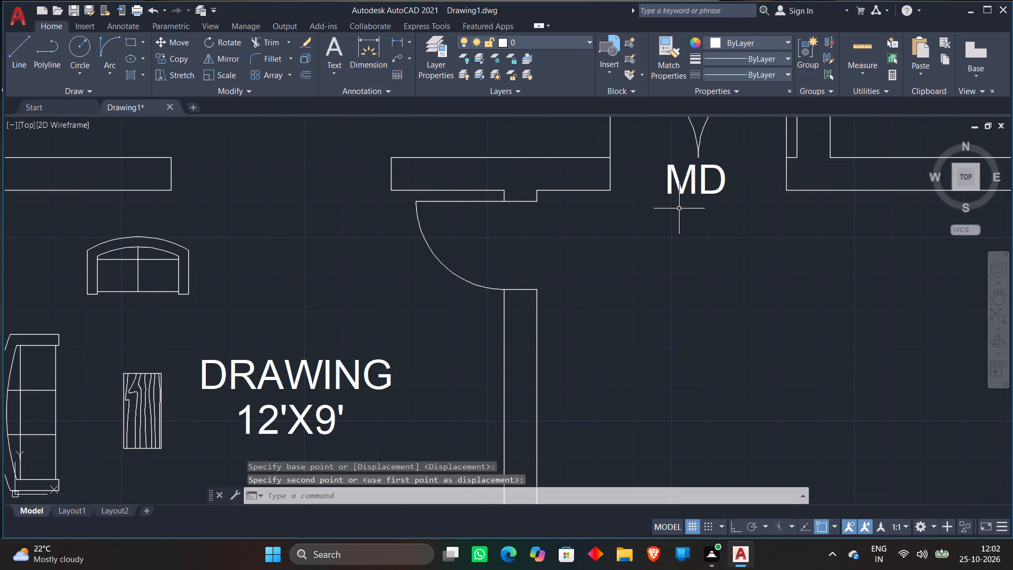
Move the D tag from the label list to the drawing room door on the porch side.
{"action": "scroll", "coordinate": [679, 209], "scroll_direction": "down", "scroll_amount": 3}
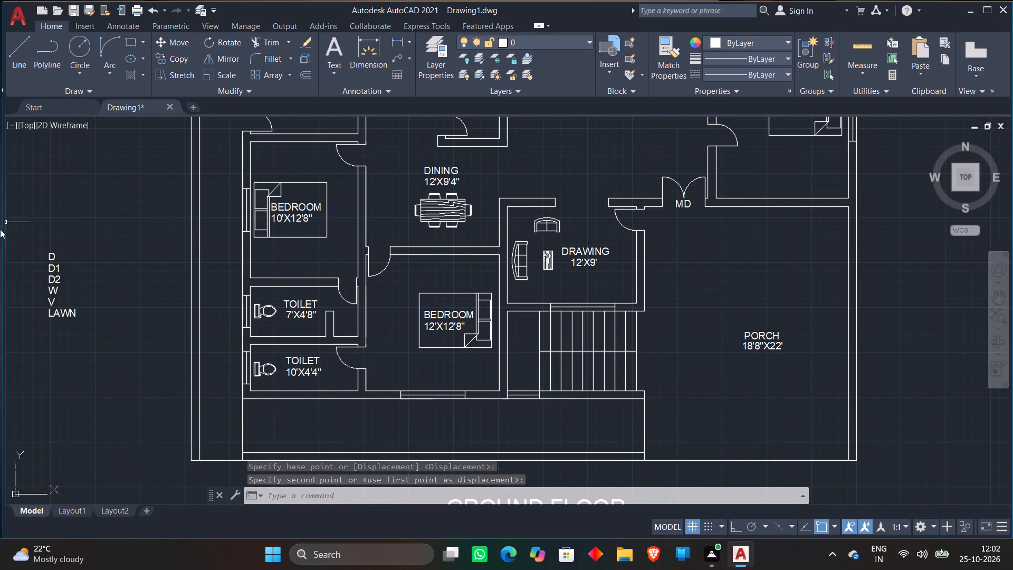
{"action": "left_click", "coordinate": [48, 255]}
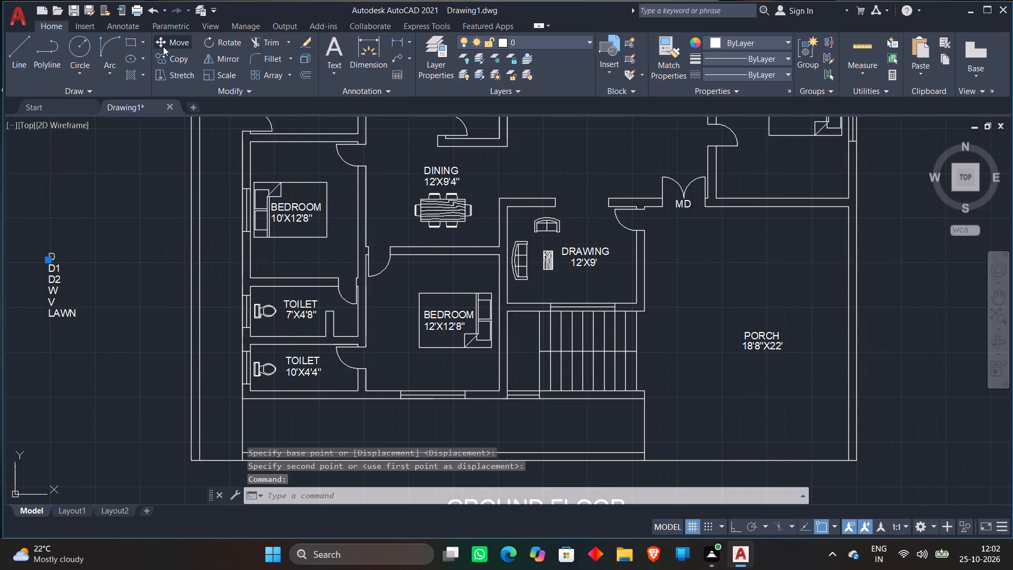
{"action": "left_click", "coordinate": [162, 44]}
{"action": "left_click", "coordinate": [52, 259]}
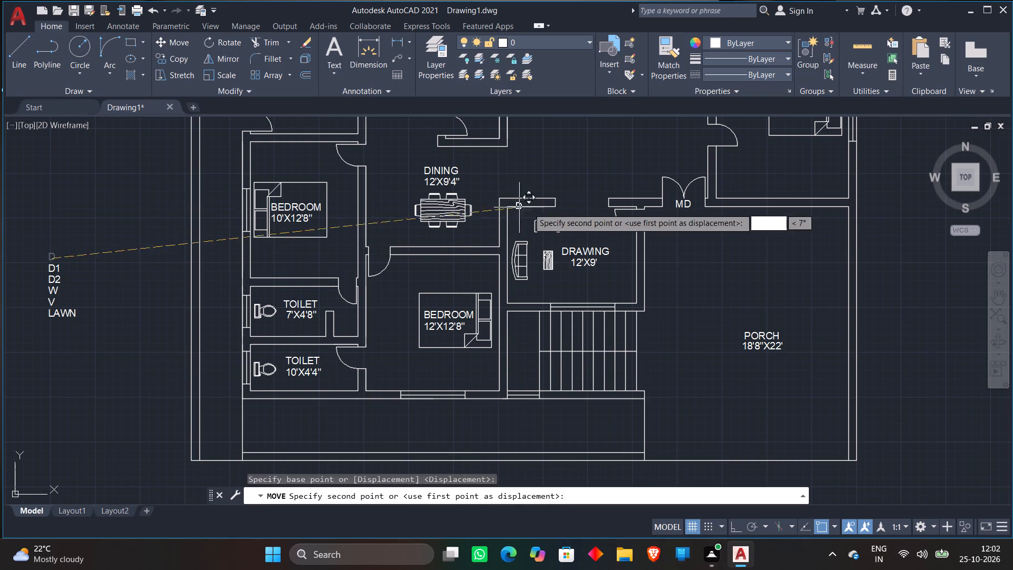
{"action": "scroll", "coordinate": [661, 215], "scroll_direction": "up", "scroll_amount": 2}
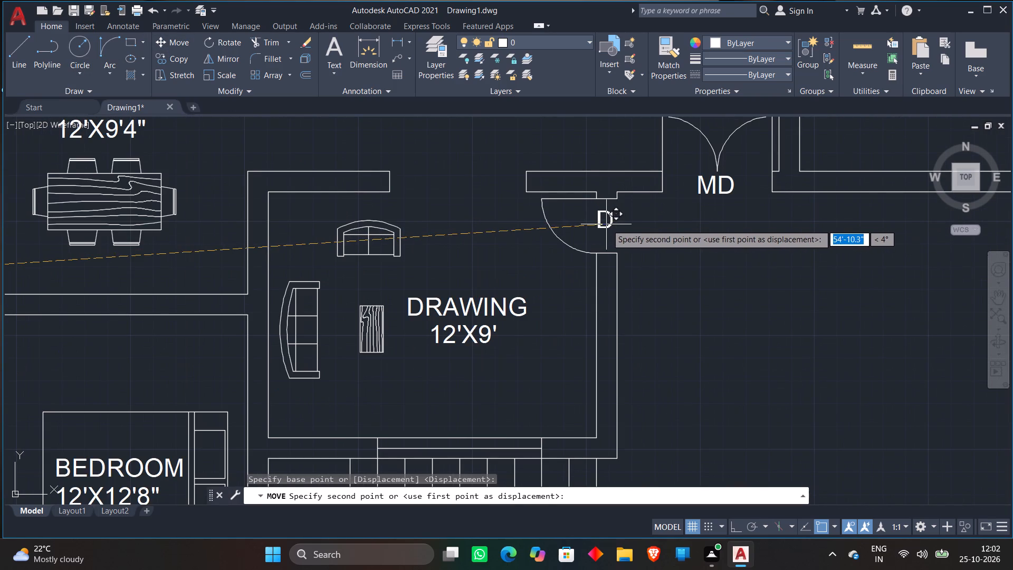
{"action": "left_click", "coordinate": [608, 225]}
Move the D1 tag from the label list into the door opening of the 12'X12'8" bedroom beside the dining area.
{"action": "scroll", "coordinate": [307, 237], "scroll_direction": "down", "scroll_amount": 4}
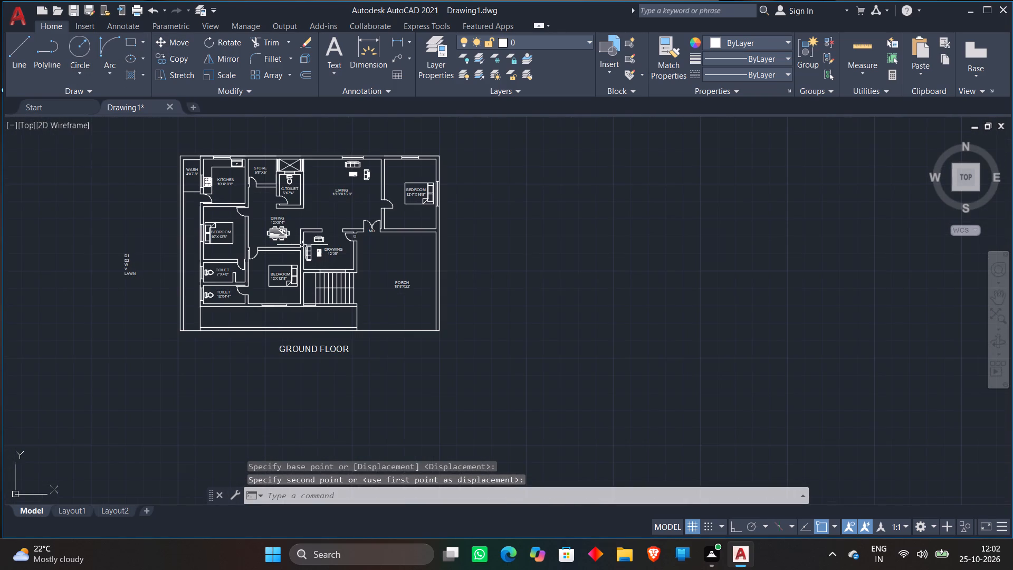
{"action": "scroll", "coordinate": [133, 254], "scroll_direction": "up", "scroll_amount": 2}
{"action": "left_click", "coordinate": [120, 255]}
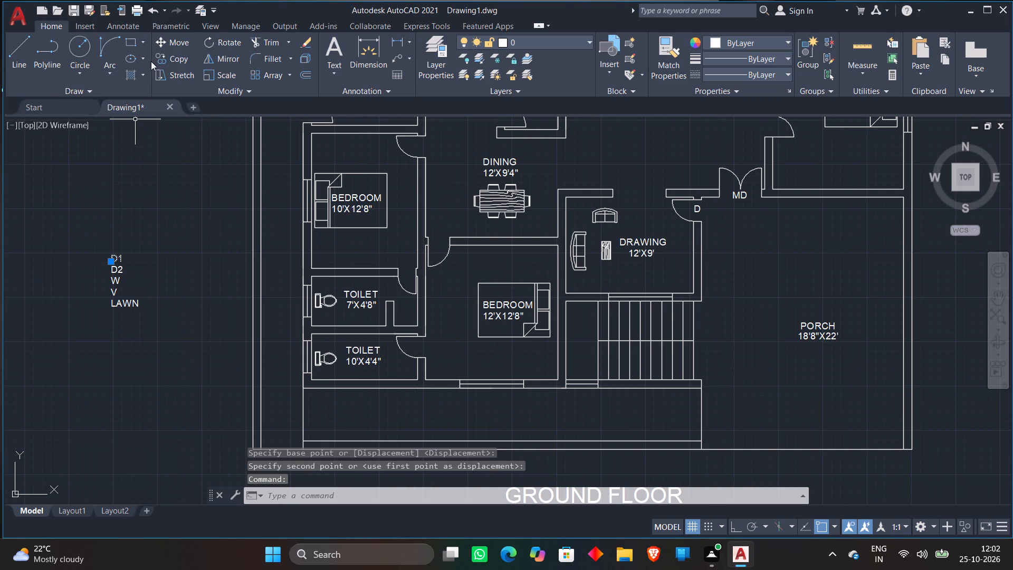
{"action": "left_click", "coordinate": [160, 44]}
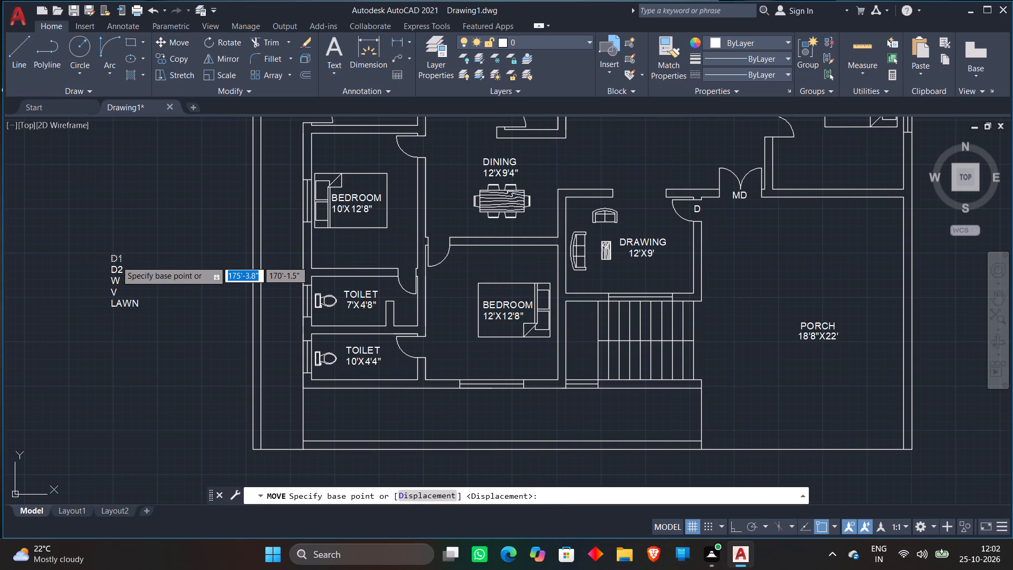
{"action": "left_click", "coordinate": [116, 261]}
{"action": "scroll", "coordinate": [432, 234], "scroll_direction": "up", "scroll_amount": 4}
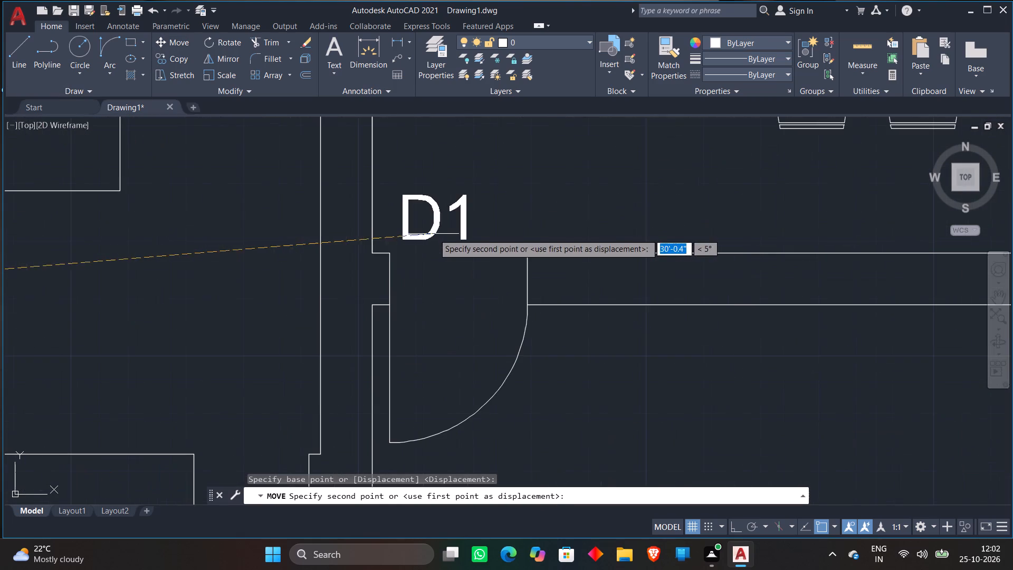
{"action": "left_click", "coordinate": [452, 301]}
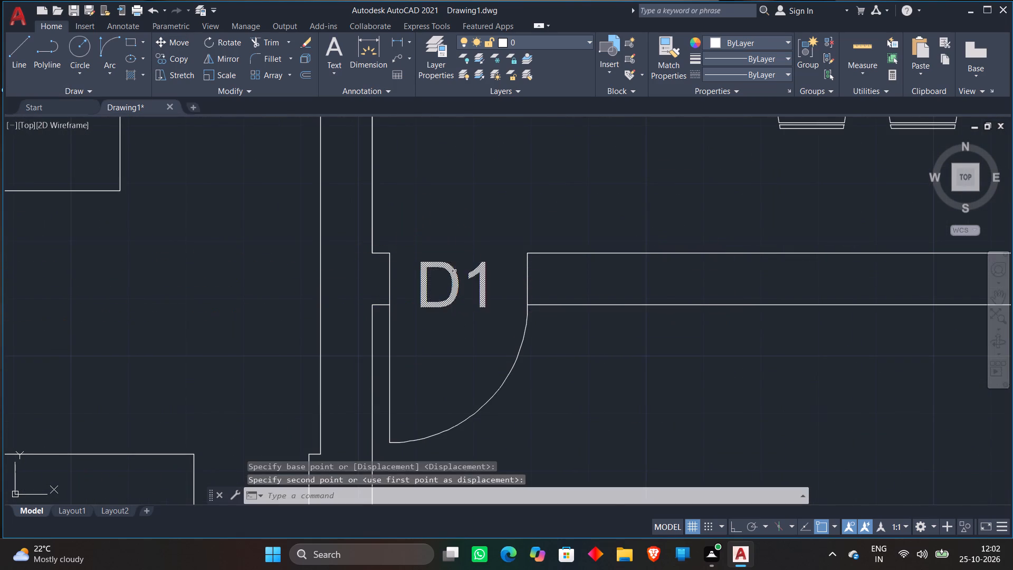
Move the D2 tag from the label list into the door opening of the 7'X4'8" toilet.
{"action": "scroll", "coordinate": [455, 264], "scroll_direction": "down", "scroll_amount": 3}
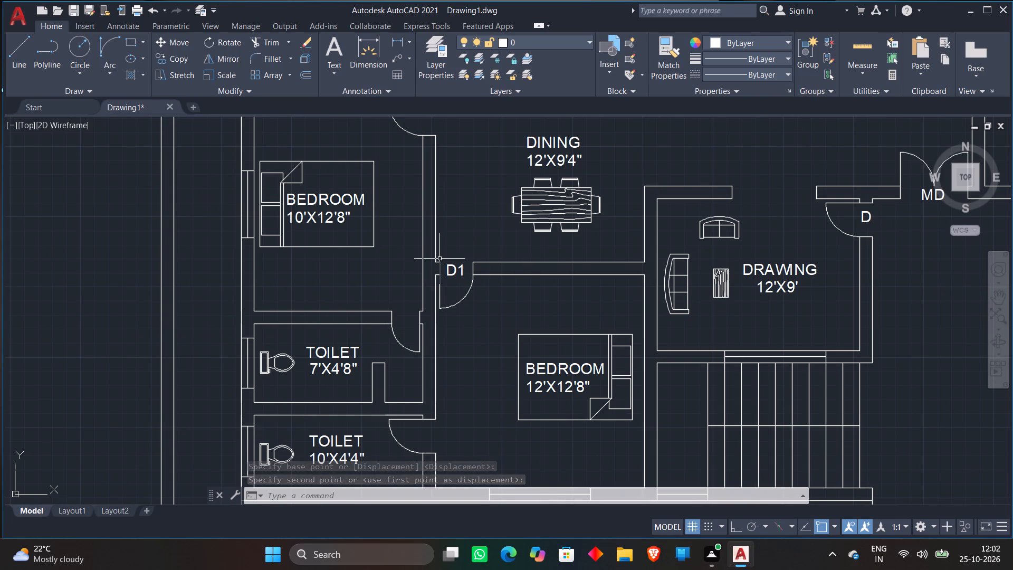
{"action": "scroll", "coordinate": [460, 291], "scroll_direction": "down", "scroll_amount": 2}
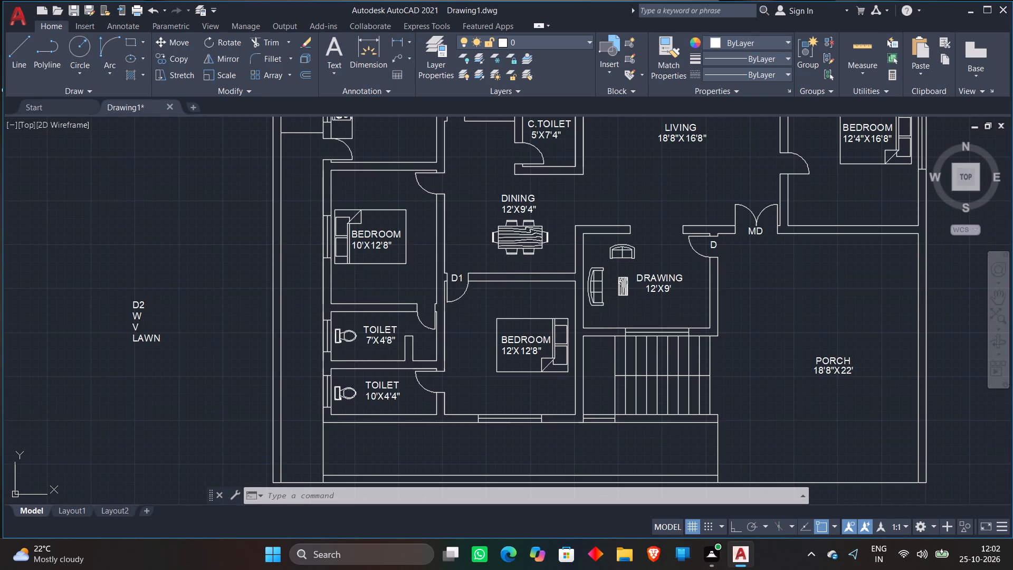
{"action": "scroll", "coordinate": [433, 452], "scroll_direction": "down", "scroll_amount": 1}
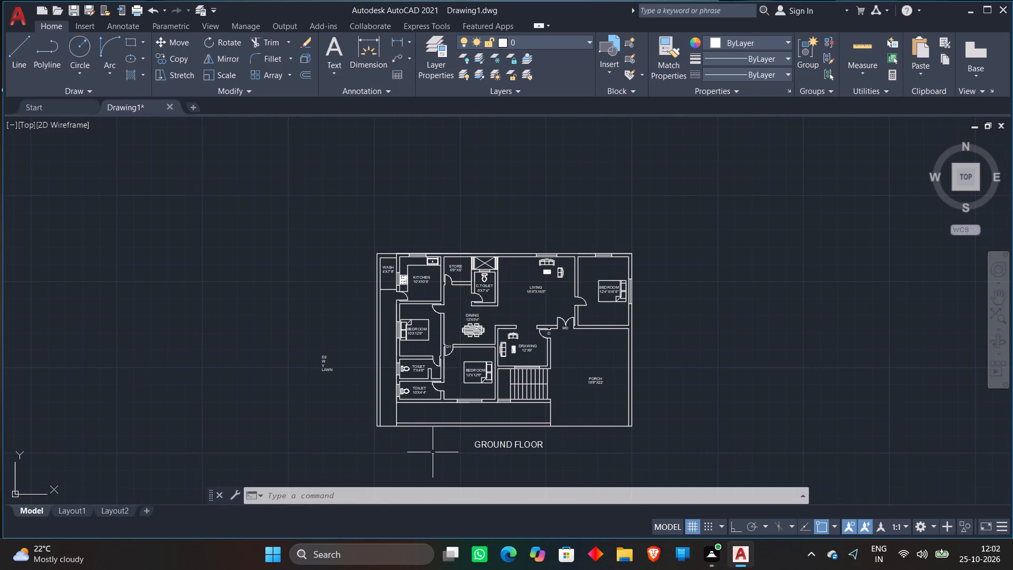
{"action": "scroll", "coordinate": [331, 362], "scroll_direction": "up", "scroll_amount": 3}
{"action": "left_click", "coordinate": [290, 346]}
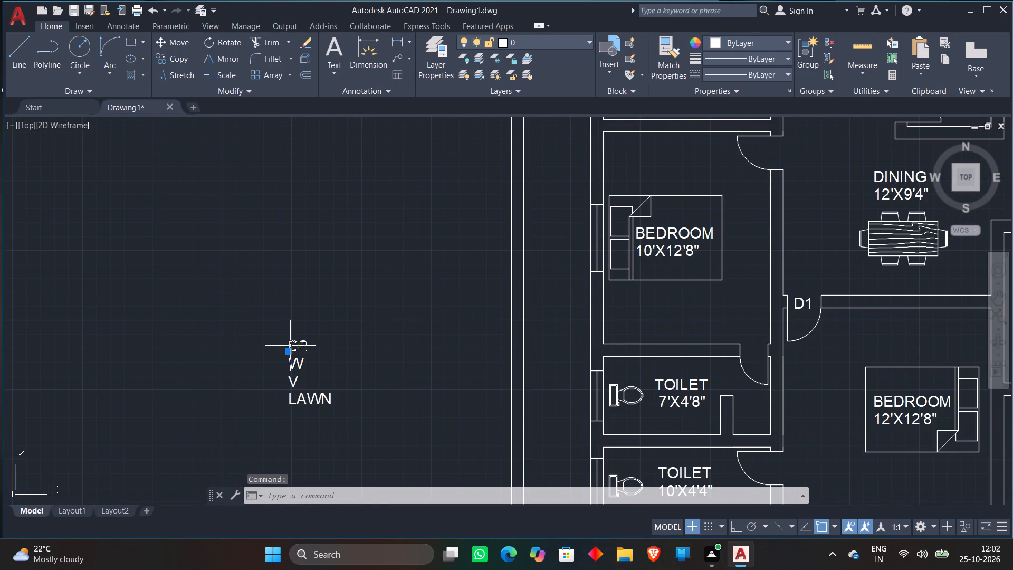
{"action": "left_click", "coordinate": [165, 44]}
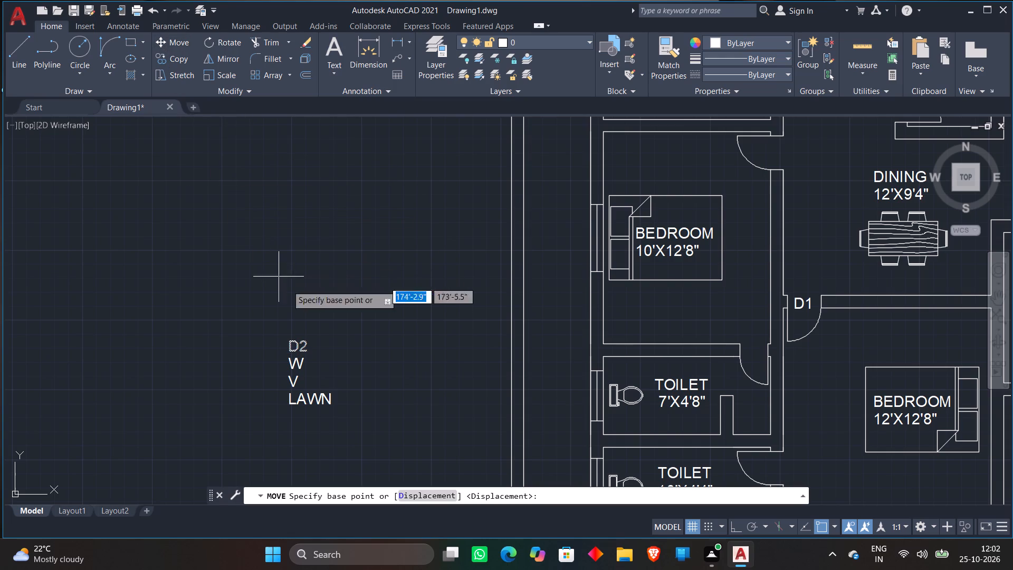
{"action": "left_click", "coordinate": [294, 350]}
{"action": "scroll", "coordinate": [758, 346], "scroll_direction": "up", "scroll_amount": 4}
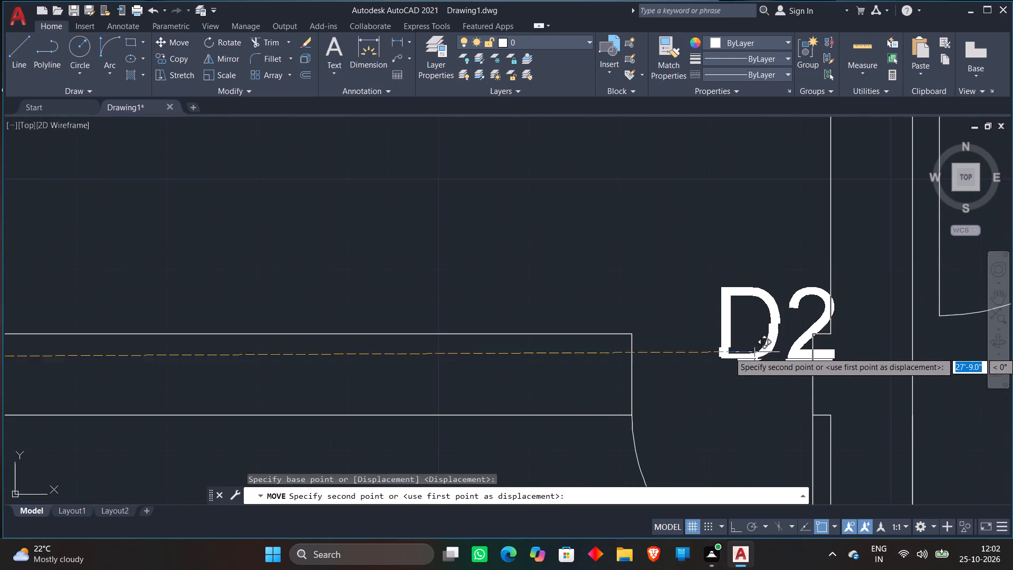
{"action": "left_click", "coordinate": [699, 405]}
Move the W tag from the label list to just outside the window of the 10'X12'8" bedroom.
{"action": "scroll", "coordinate": [709, 319], "scroll_direction": "down", "scroll_amount": 6}
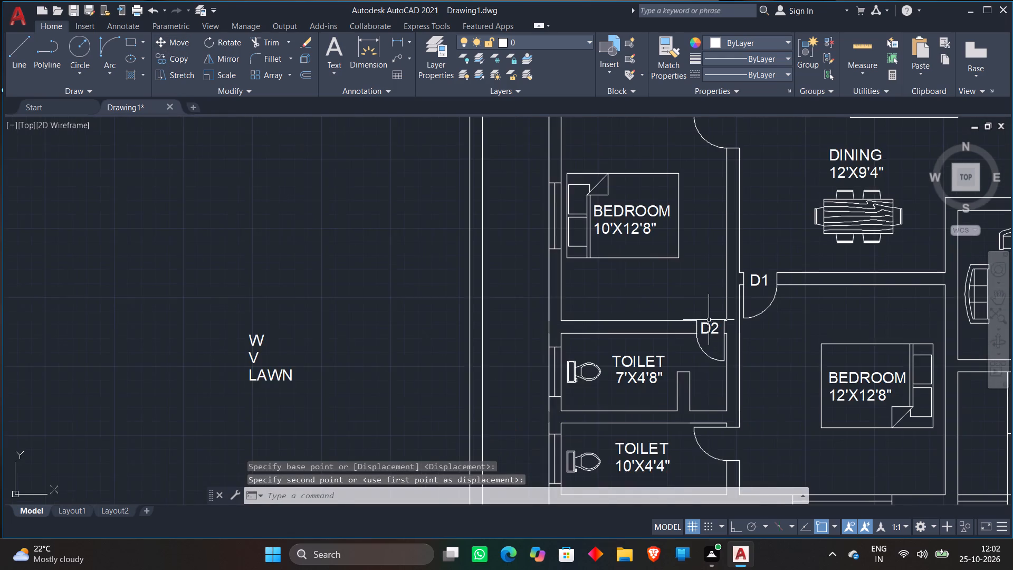
{"action": "scroll", "coordinate": [704, 321], "scroll_direction": "down", "scroll_amount": 1}
{"action": "left_click", "coordinate": [430, 331]}
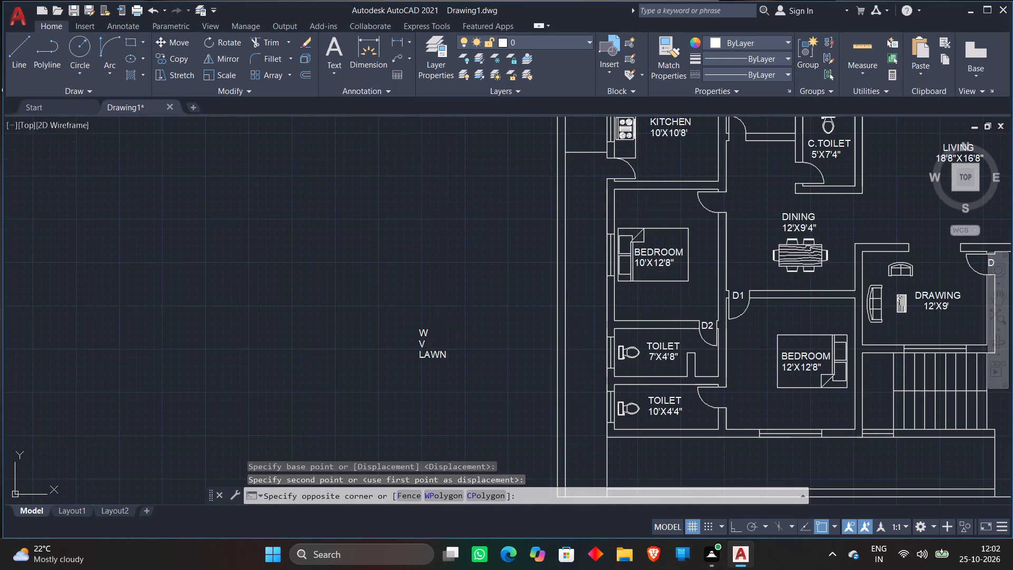
{"action": "left_click", "coordinate": [408, 334]}
{"action": "left_click", "coordinate": [162, 42]}
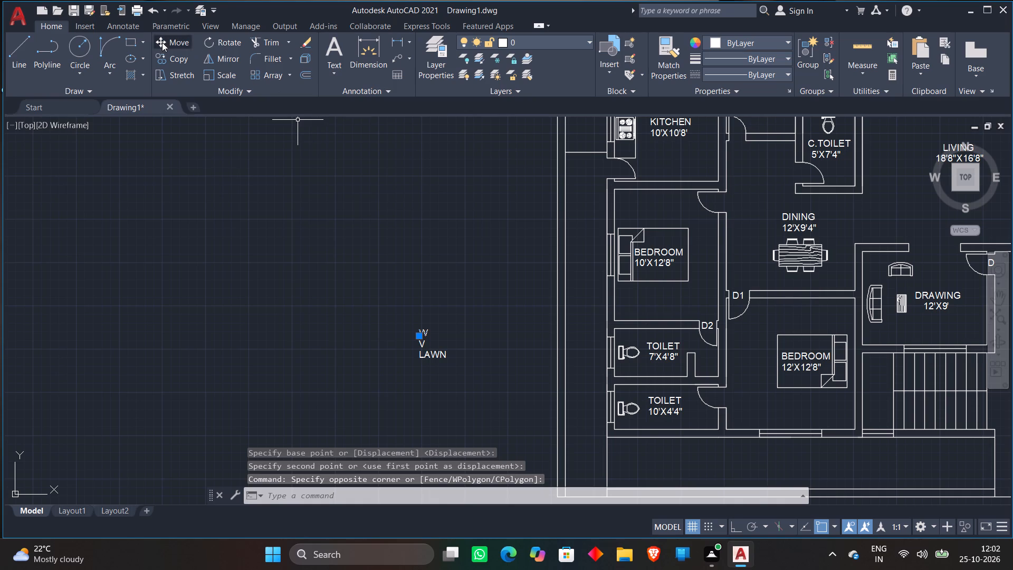
{"action": "left_click", "coordinate": [423, 334]}
{"action": "scroll", "coordinate": [618, 243], "scroll_direction": "up", "scroll_amount": 5}
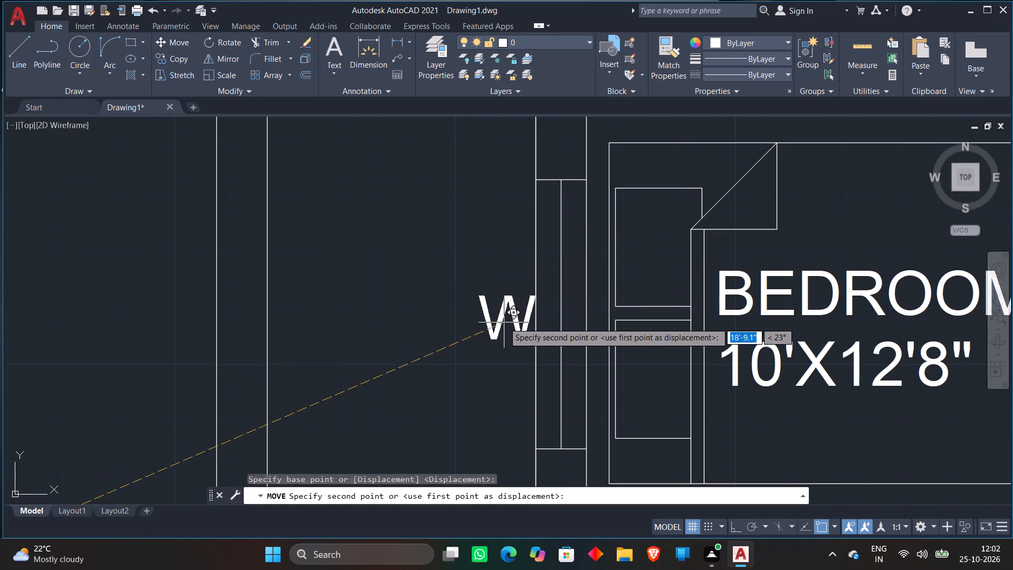
{"action": "left_click", "coordinate": [495, 328]}
Move the V tag from the label list to just outside the ventilator of the 7'X4'8" toilet.
{"action": "scroll", "coordinate": [496, 313], "scroll_direction": "down", "scroll_amount": 5}
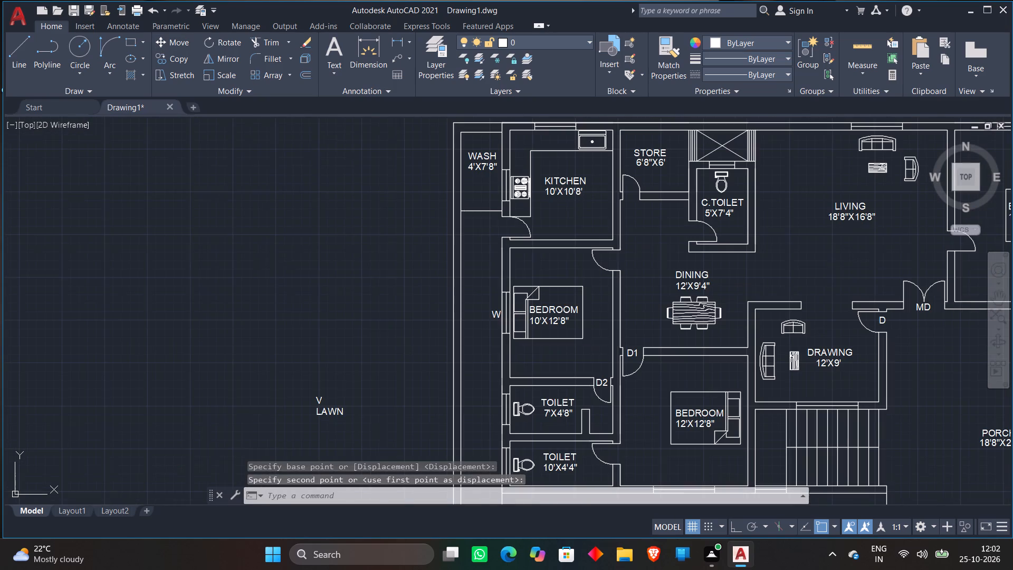
{"action": "left_click", "coordinate": [320, 399]}
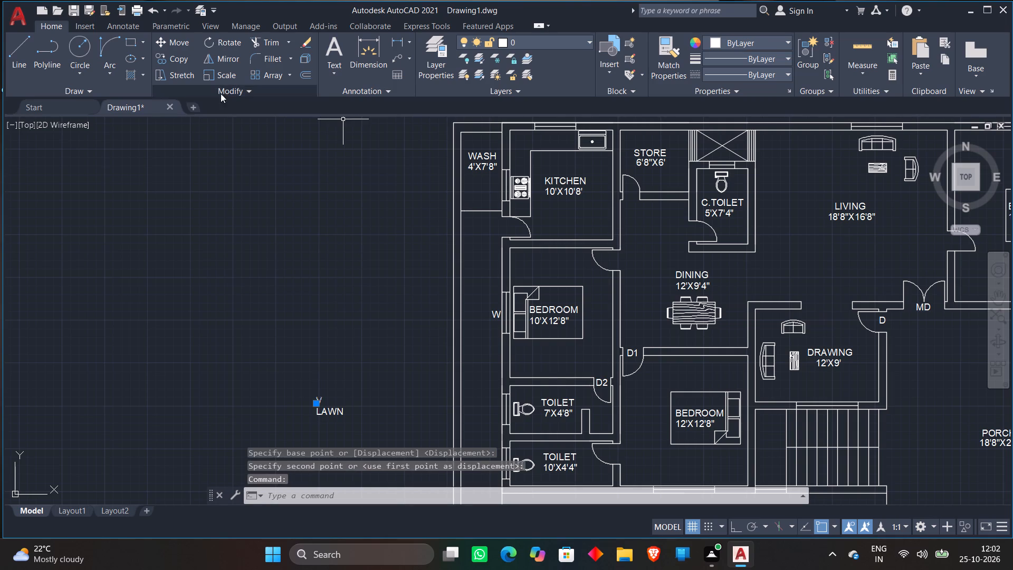
{"action": "left_click", "coordinate": [180, 42]}
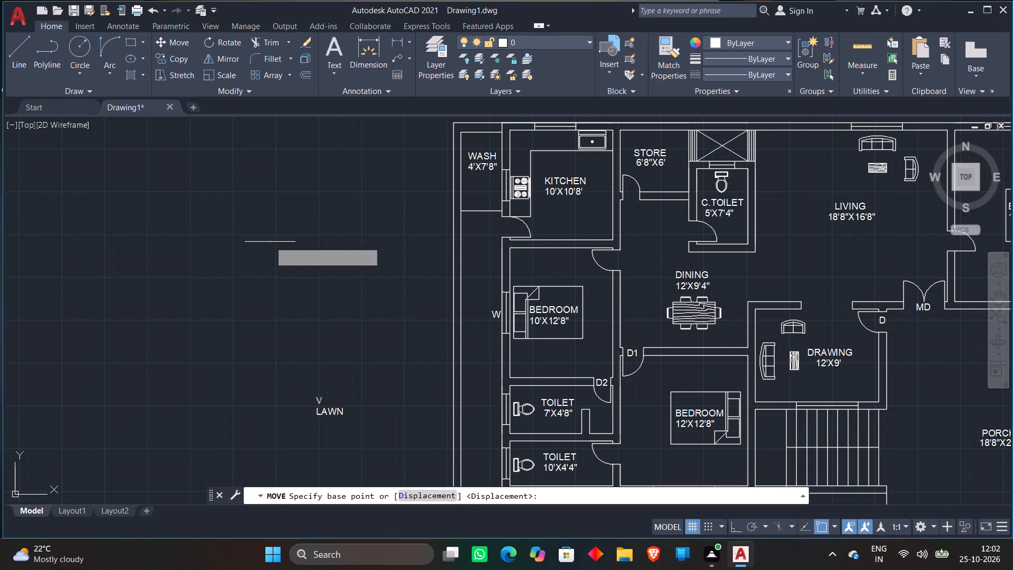
{"action": "left_click", "coordinate": [318, 400]}
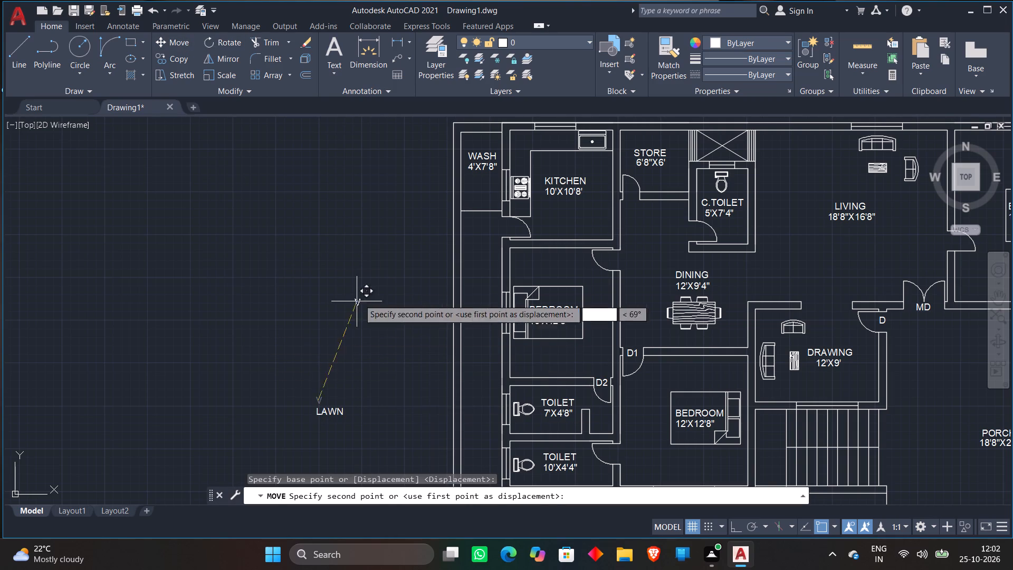
{"action": "scroll", "coordinate": [495, 416], "scroll_direction": "up", "scroll_amount": 5}
{"action": "left_click", "coordinate": [482, 382]}
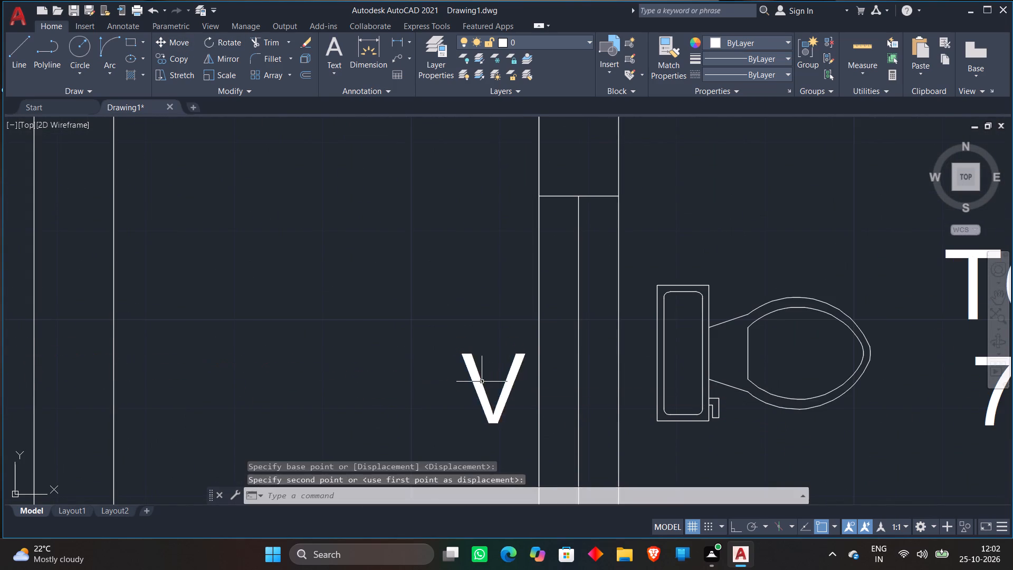
Move the LAWN label from outside the plan into the strip below the 12'X12'8" bedroom and staircase.
{"action": "scroll", "coordinate": [495, 347], "scroll_direction": "down", "scroll_amount": 4}
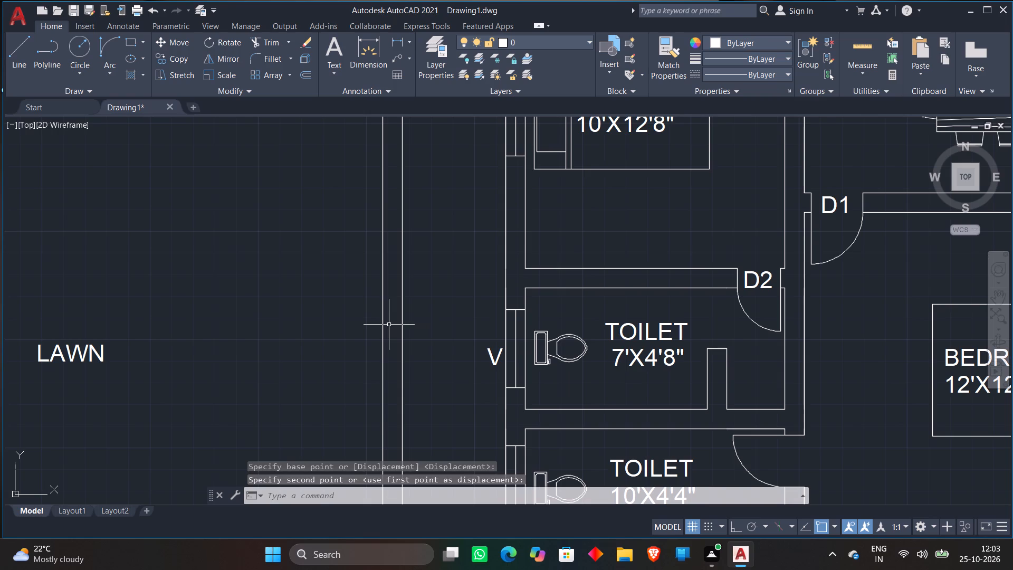
{"action": "scroll", "coordinate": [389, 325], "scroll_direction": "down", "scroll_amount": 3}
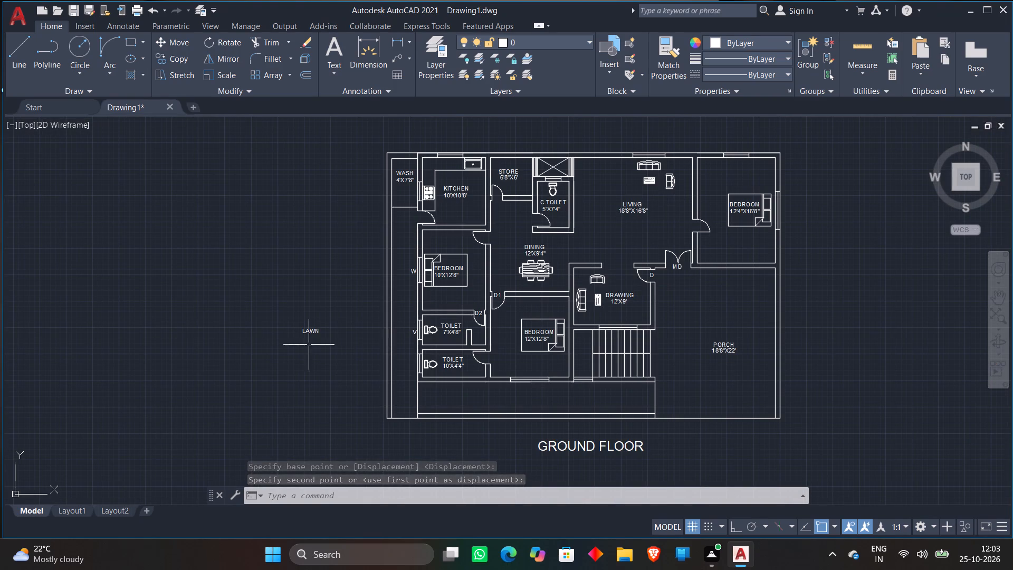
{"action": "left_click", "coordinate": [298, 332]}
{"action": "left_click", "coordinate": [324, 346]}
{"action": "left_click", "coordinate": [324, 326]}
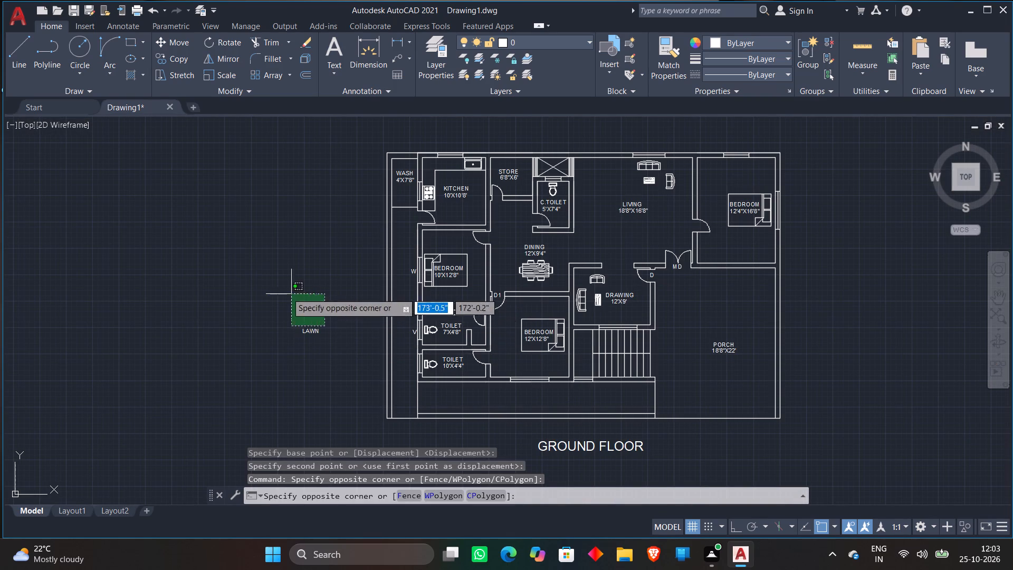
{"action": "left_click", "coordinate": [242, 371]}
{"action": "left_click", "coordinate": [180, 40]}
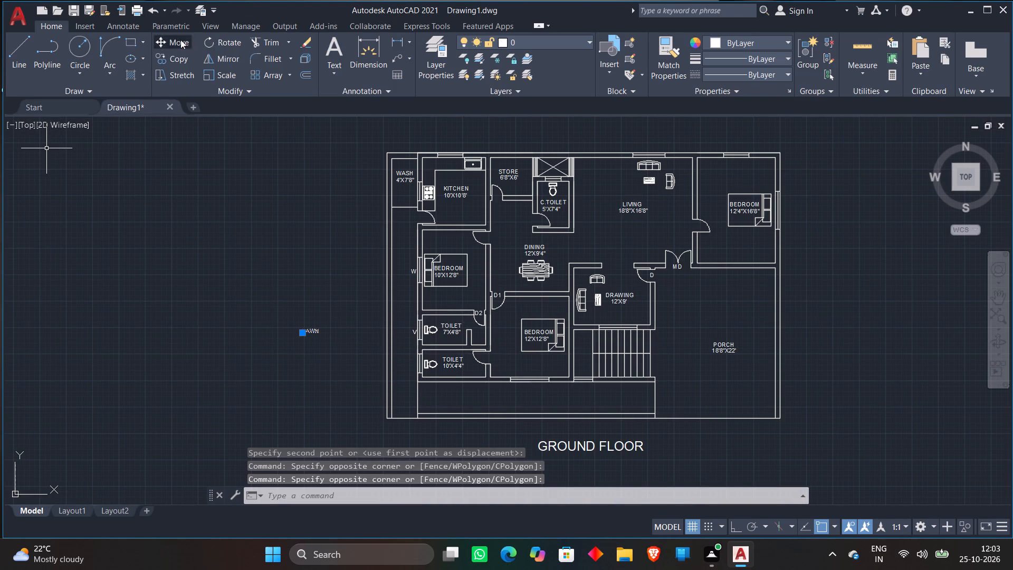
{"action": "left_click", "coordinate": [307, 338]}
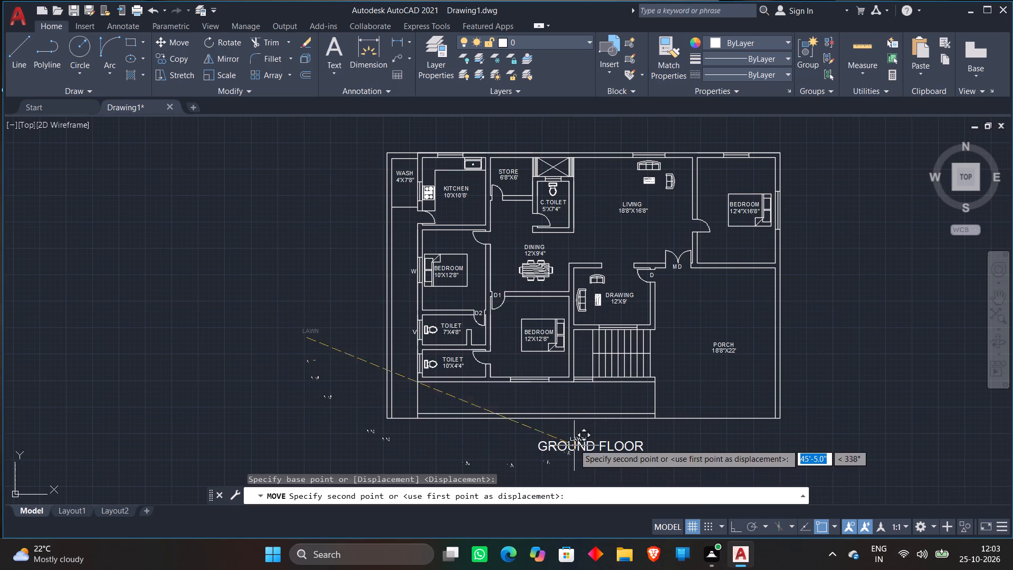
{"action": "scroll", "coordinate": [531, 407], "scroll_direction": "up", "scroll_amount": 4}
{"action": "left_click", "coordinate": [490, 389]}
{"action": "scroll", "coordinate": [539, 360], "scroll_direction": "down", "scroll_amount": 4}
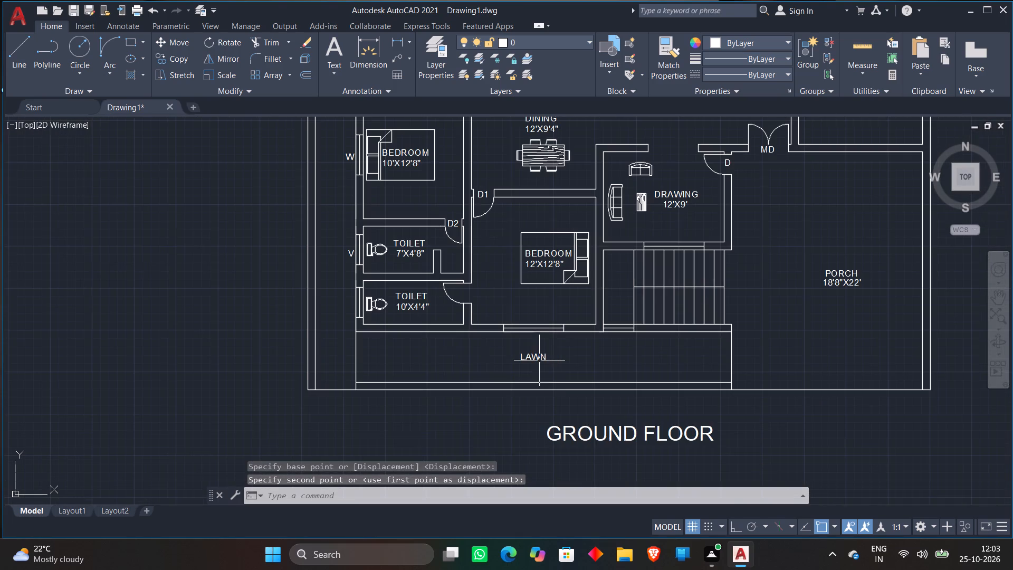
Nudge the V tag of the 7'X4'8" toilet slightly upward, closer to the middle of its ventilator.
{"action": "scroll", "coordinate": [558, 377], "scroll_direction": "down", "scroll_amount": 2}
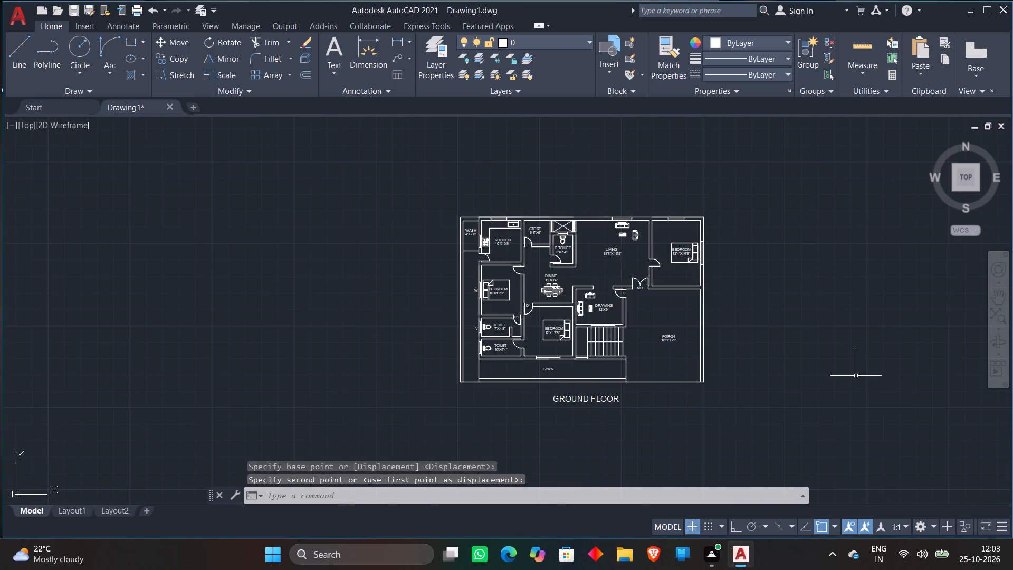
{"action": "scroll", "coordinate": [462, 312], "scroll_direction": "up", "scroll_amount": 3}
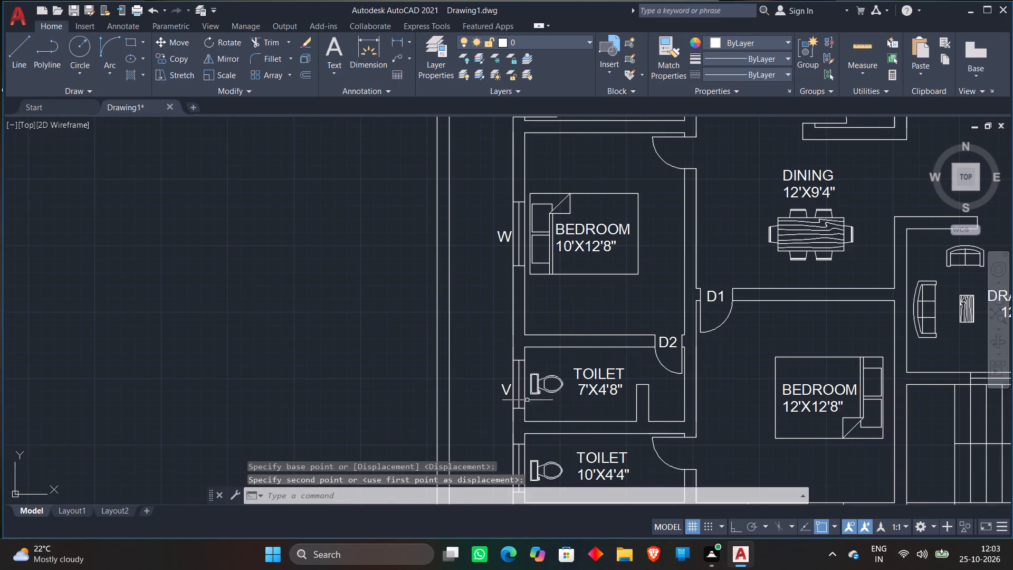
{"action": "middle_click_drag", "start_coordinate": [493, 365], "coordinate": [437, 328]}
{"action": "scroll", "coordinate": [446, 340], "scroll_direction": "up", "scroll_amount": 2}
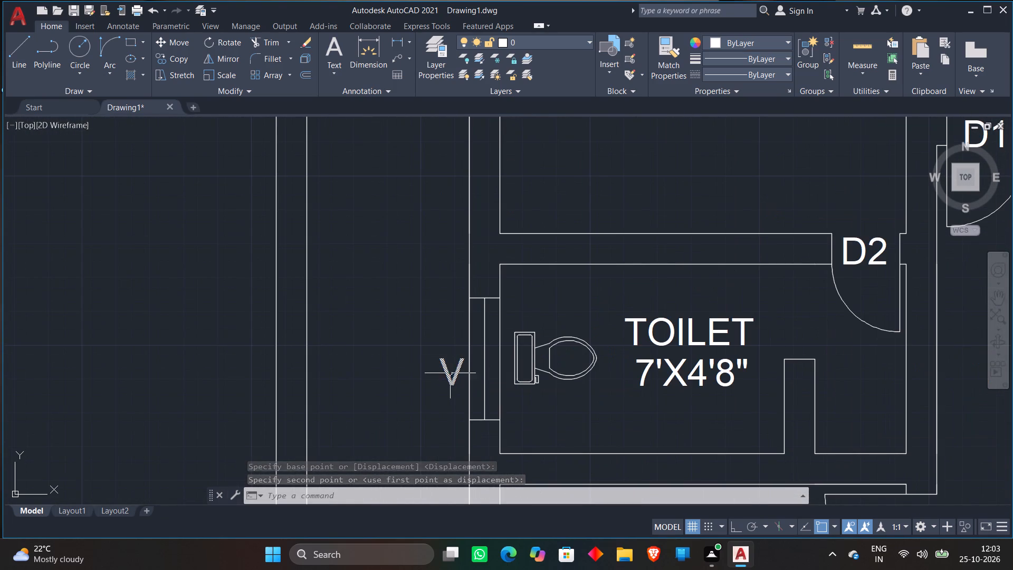
{"action": "left_click", "coordinate": [450, 378]}
{"action": "left_click", "coordinate": [170, 41]}
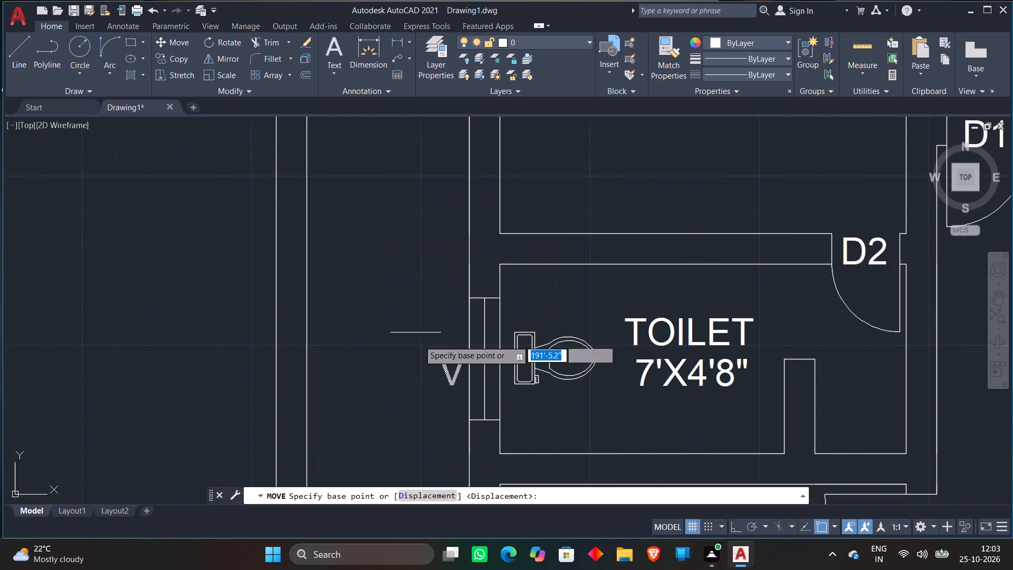
{"action": "left_click", "coordinate": [454, 384]}
{"action": "scroll", "coordinate": [453, 376], "scroll_direction": "up", "scroll_amount": 2}
{"action": "left_click", "coordinate": [453, 375]}
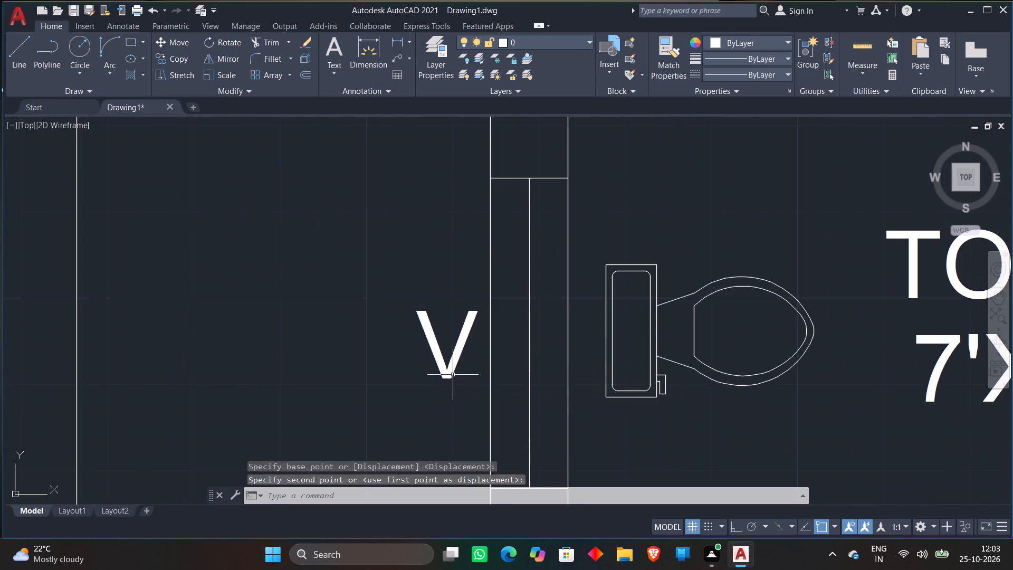
Copy the V tag to just outside the ventilators of the 10'X4'4" toilet and the C.TOILET.
{"action": "left_click", "coordinate": [450, 368]}
{"action": "right_click", "coordinate": [408, 308]}
{"action": "double_click", "coordinate": [436, 327]}
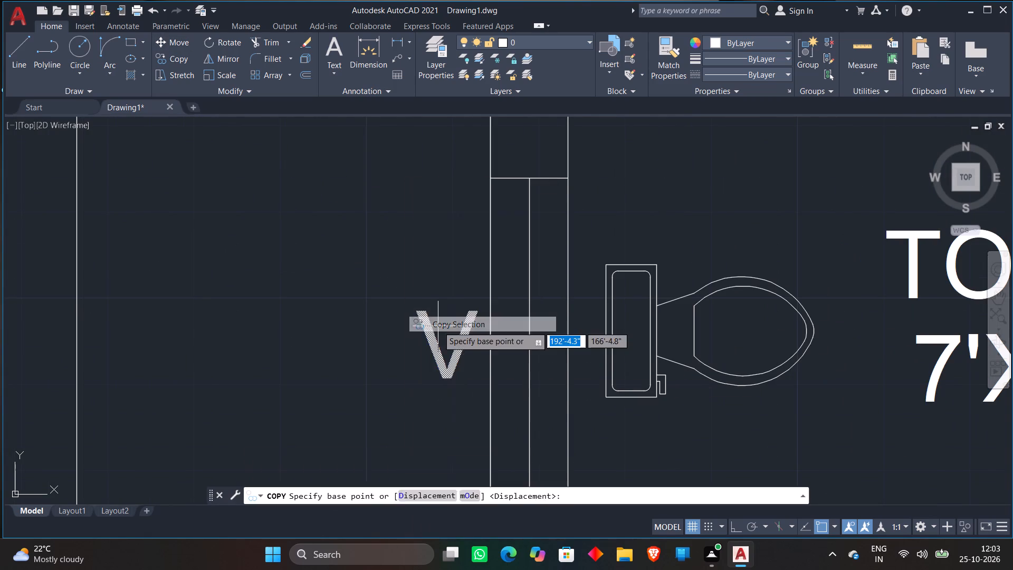
{"action": "scroll", "coordinate": [442, 206], "scroll_direction": "down", "scroll_amount": 4}
{"action": "scroll", "coordinate": [441, 307], "scroll_direction": "up", "scroll_amount": 5}
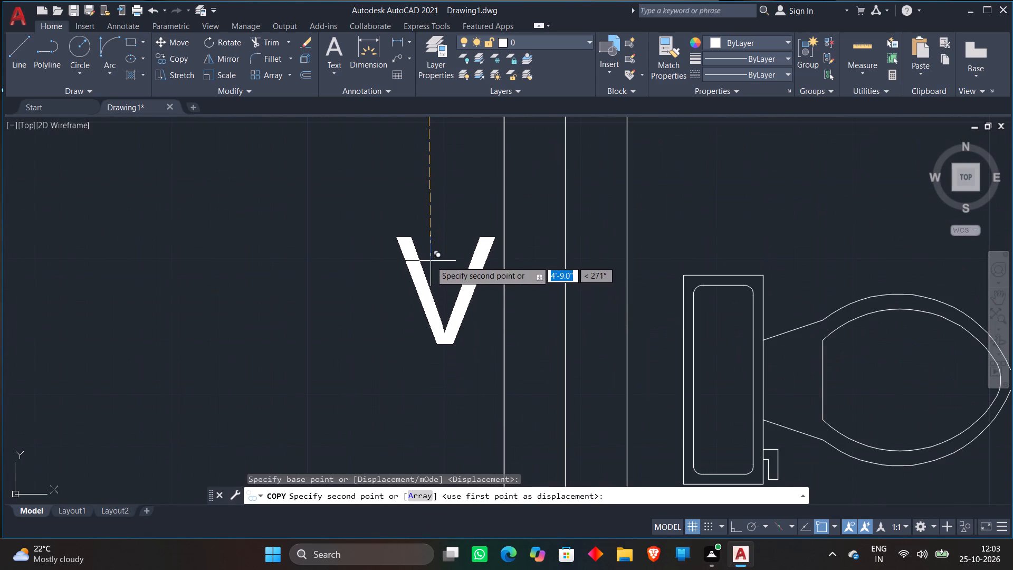
{"action": "left_click", "coordinate": [431, 260]}
{"action": "scroll", "coordinate": [418, 298], "scroll_direction": "down", "scroll_amount": 7}
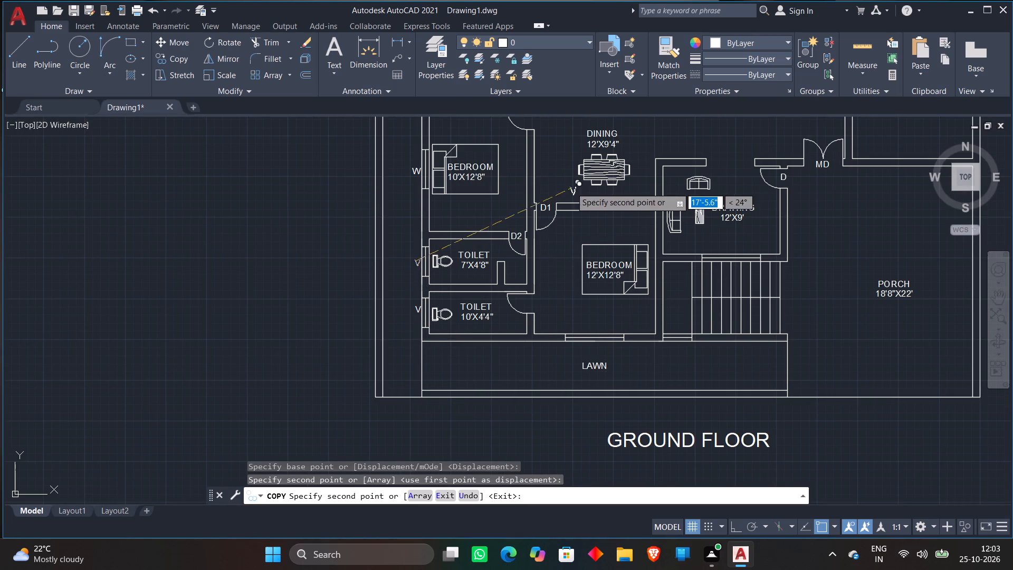
{"action": "middle_click_drag", "start_coordinate": [558, 164], "coordinate": [518, 378]}
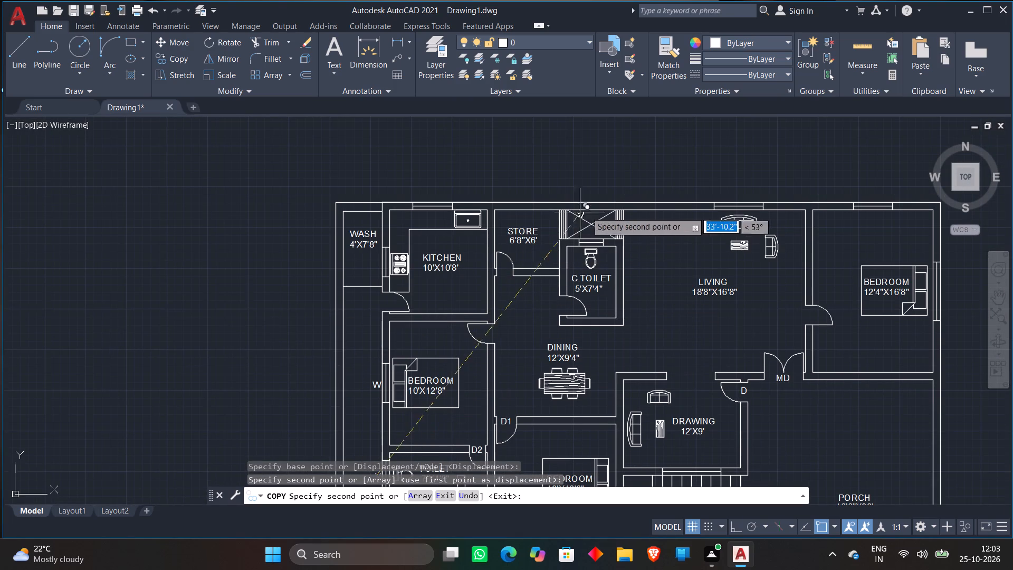
{"action": "scroll", "coordinate": [586, 247], "scroll_direction": "up", "scroll_amount": 4}
{"action": "left_click", "coordinate": [605, 164]}
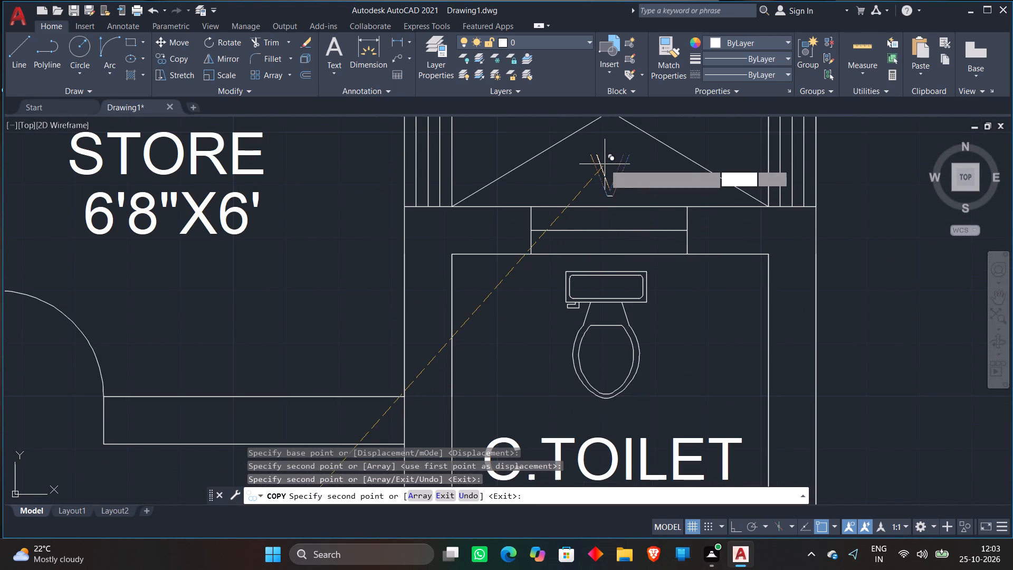
{"action": "key", "text": "space"}
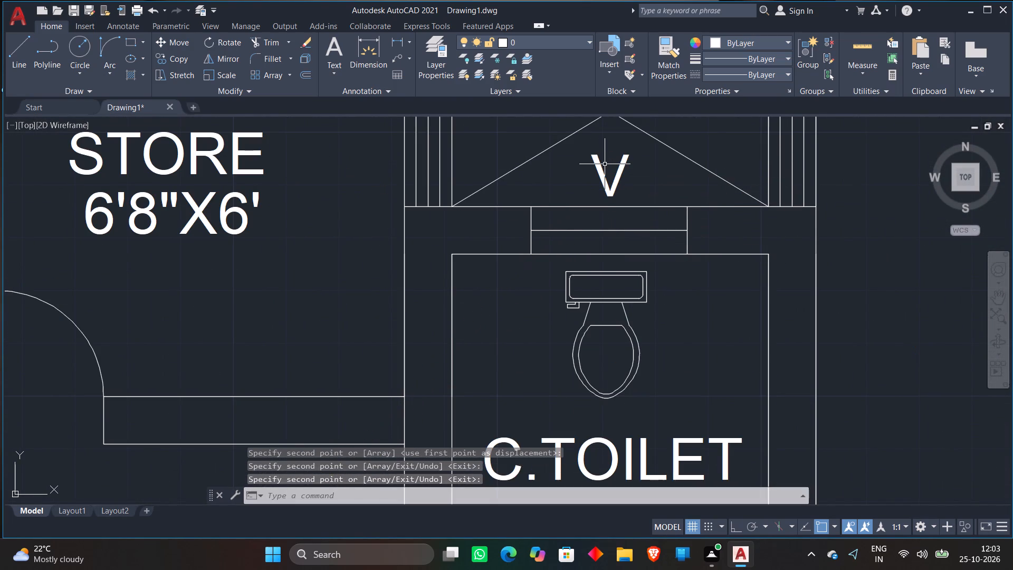
Copy the W tag of the 10'X12'8" bedroom to the lawn side of the 12'X12'8" bedroom and staircase windows.
{"action": "scroll", "coordinate": [612, 221], "scroll_direction": "down", "scroll_amount": 5}
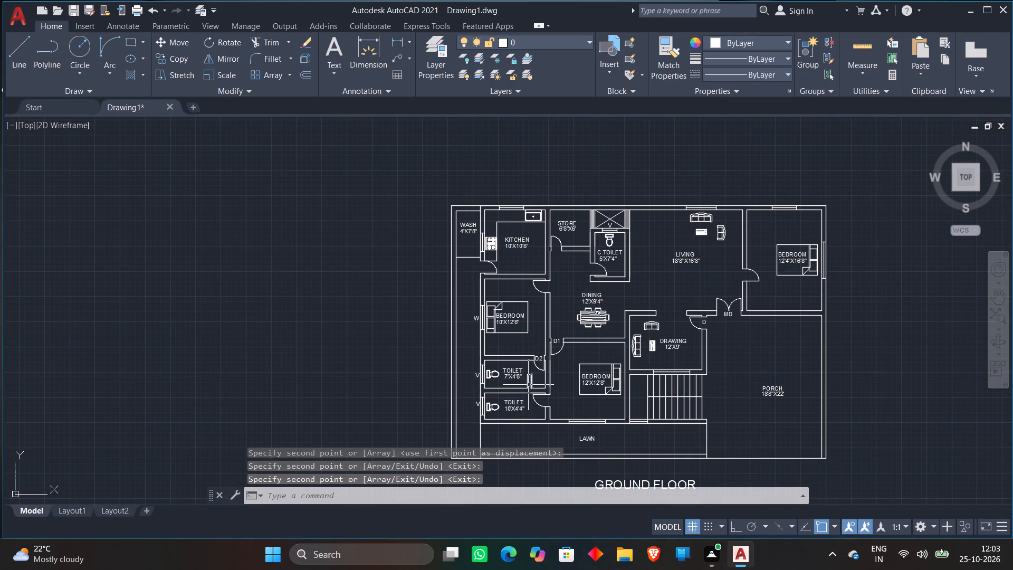
{"action": "scroll", "coordinate": [469, 312], "scroll_direction": "up", "scroll_amount": 3}
{"action": "left_click", "coordinate": [492, 337]}
{"action": "right_click", "coordinate": [488, 310]}
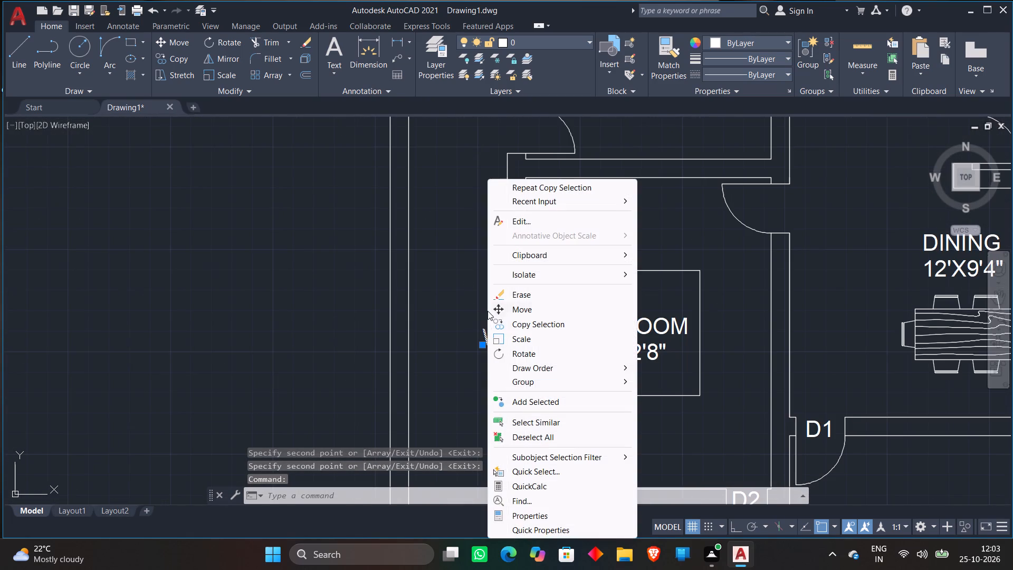
{"action": "left_click", "coordinate": [496, 320]}
{"action": "left_click", "coordinate": [487, 341]}
{"action": "scroll", "coordinate": [620, 204], "scroll_direction": "down", "scroll_amount": 4}
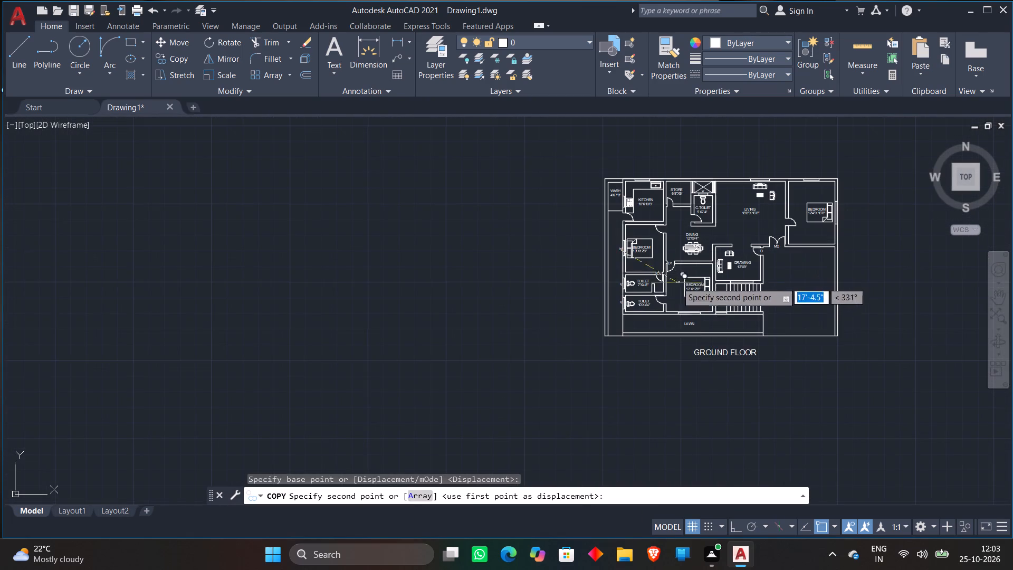
{"action": "scroll", "coordinate": [682, 317], "scroll_direction": "up", "scroll_amount": 7}
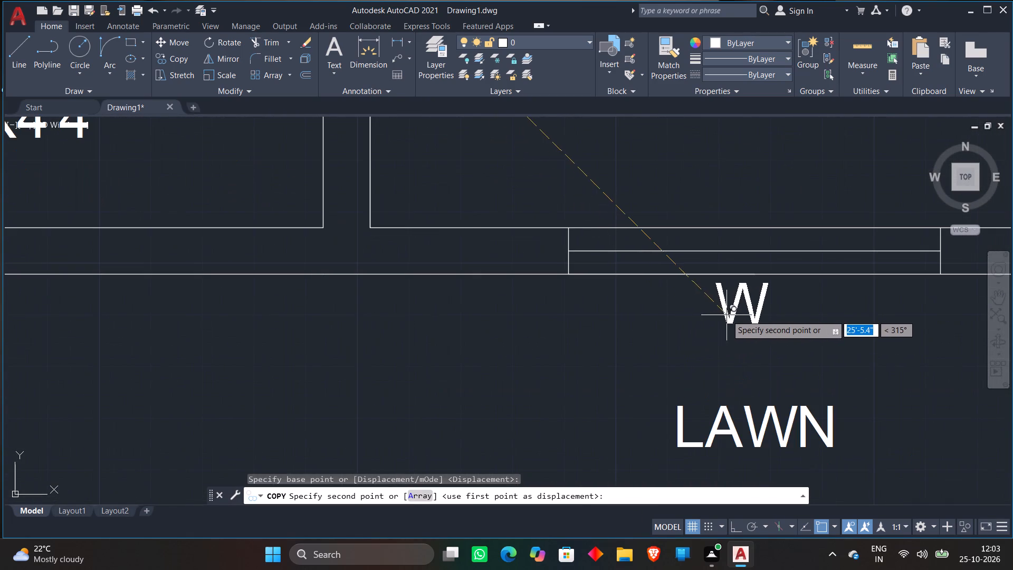
{"action": "left_click", "coordinate": [727, 315]}
{"action": "scroll", "coordinate": [727, 317], "scroll_direction": "down", "scroll_amount": 4}
{"action": "scroll", "coordinate": [805, 324], "scroll_direction": "up", "scroll_amount": 3}
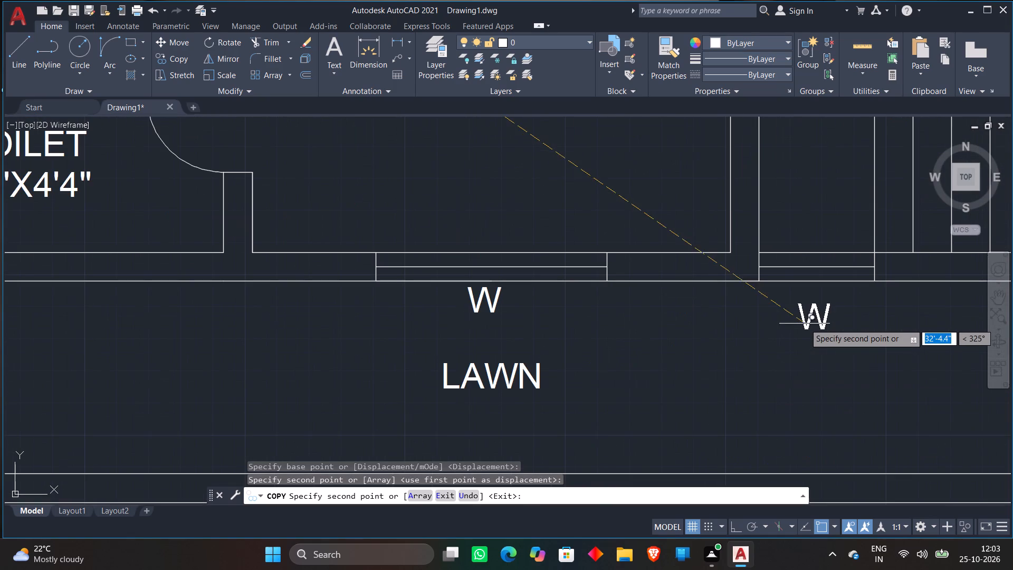
{"action": "left_click", "coordinate": [806, 309]}
Place another W tag copy inside the drawing room, just above its window onto the staircase.
{"action": "scroll", "coordinate": [713, 318], "scroll_direction": "down", "scroll_amount": 4}
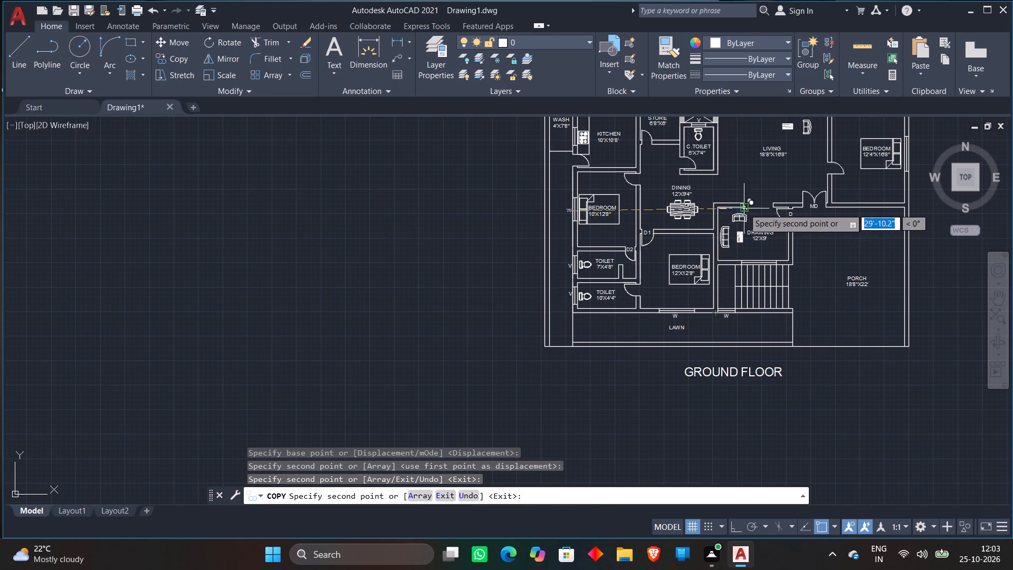
{"action": "middle_click_drag", "start_coordinate": [756, 187], "coordinate": [731, 244]}
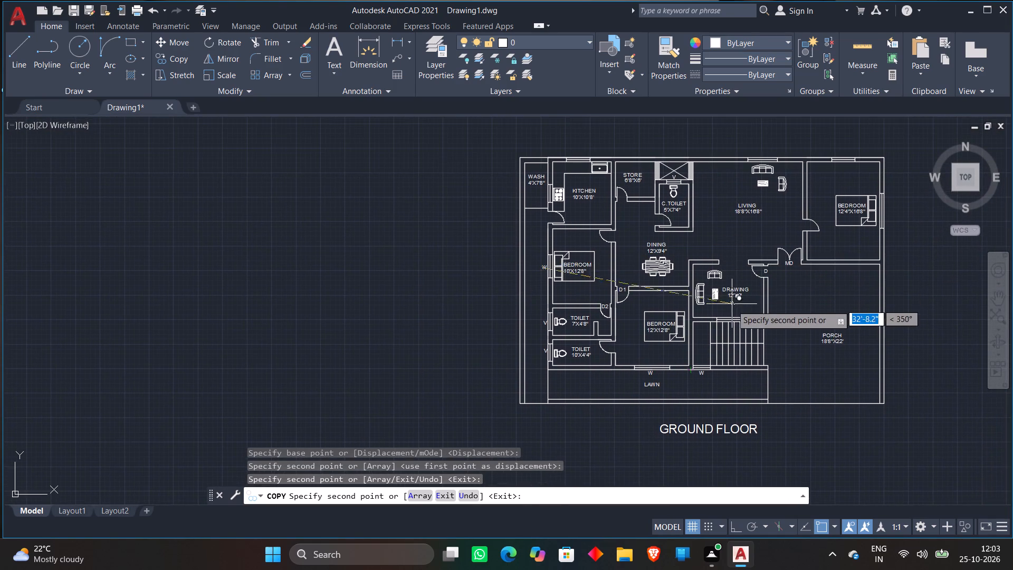
{"action": "scroll", "coordinate": [732, 316], "scroll_direction": "up", "scroll_amount": 4}
{"action": "left_click", "coordinate": [728, 317]}
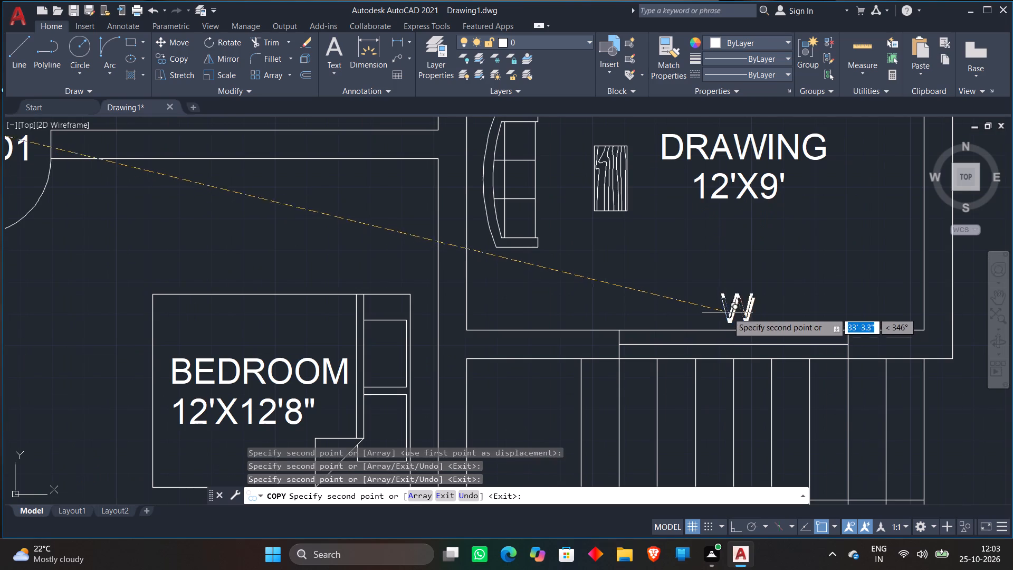
Place W tag copies at the kitchen's two windows, one in the wash area and one above the outer wall.
{"action": "scroll", "coordinate": [732, 290], "scroll_direction": "down", "scroll_amount": 4}
{"action": "middle_click_drag", "start_coordinate": [719, 196], "coordinate": [690, 301]}
{"action": "scroll", "coordinate": [491, 280], "scroll_direction": "up", "scroll_amount": 5}
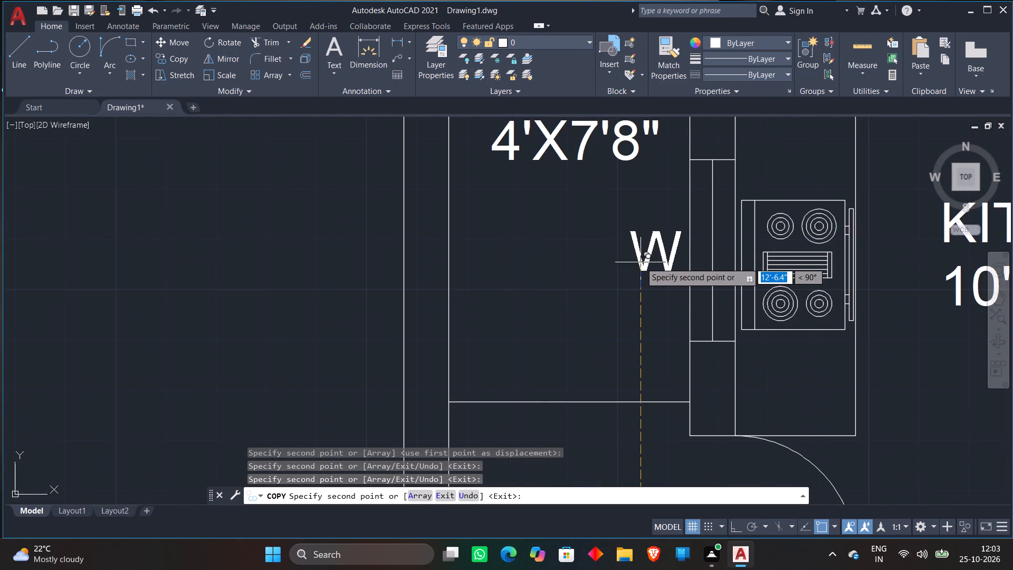
{"action": "left_click", "coordinate": [641, 256]}
{"action": "scroll", "coordinate": [636, 258], "scroll_direction": "down", "scroll_amount": 5}
{"action": "scroll", "coordinate": [701, 177], "scroll_direction": "up", "scroll_amount": 4}
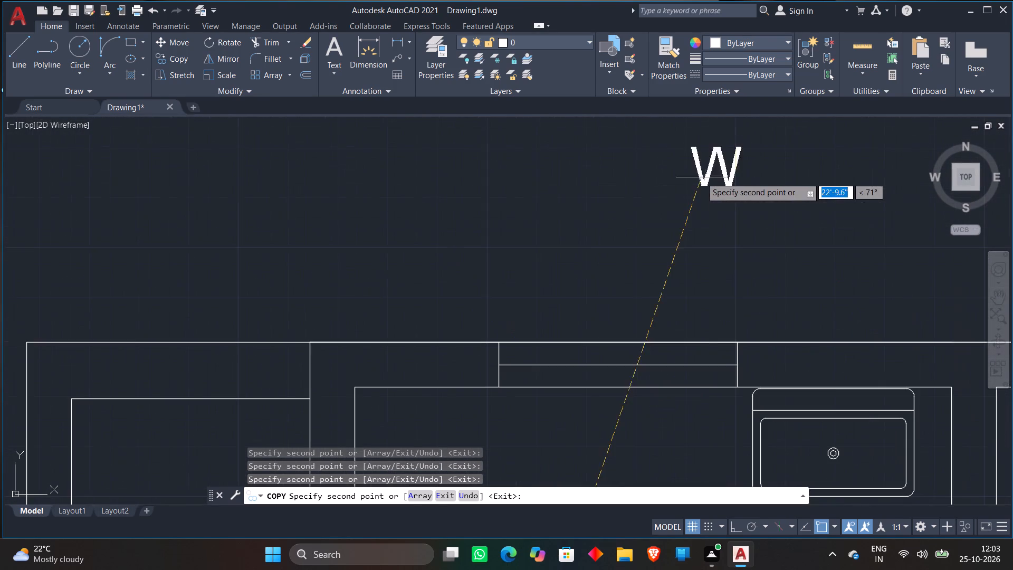
{"action": "left_click", "coordinate": [611, 317]}
Place W tag copies just outside the upper-wall windows of the living room and the 12'4"X16'8" bedroom.
{"action": "scroll", "coordinate": [630, 268], "scroll_direction": "down", "scroll_amount": 4}
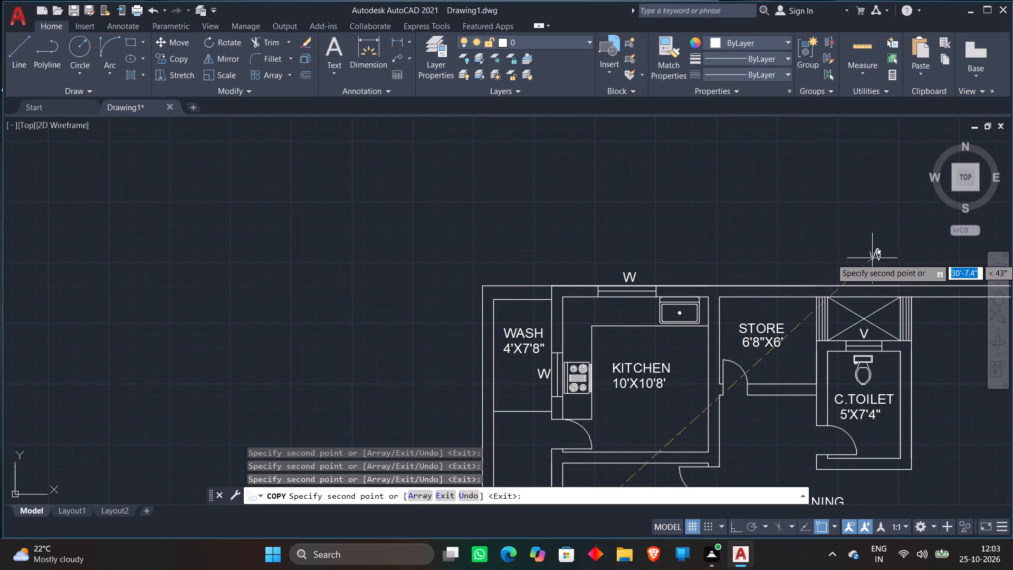
{"action": "middle_click_drag", "start_coordinate": [871, 259], "coordinate": [121, 257]}
{"action": "scroll", "coordinate": [291, 265], "scroll_direction": "up", "scroll_amount": 1}
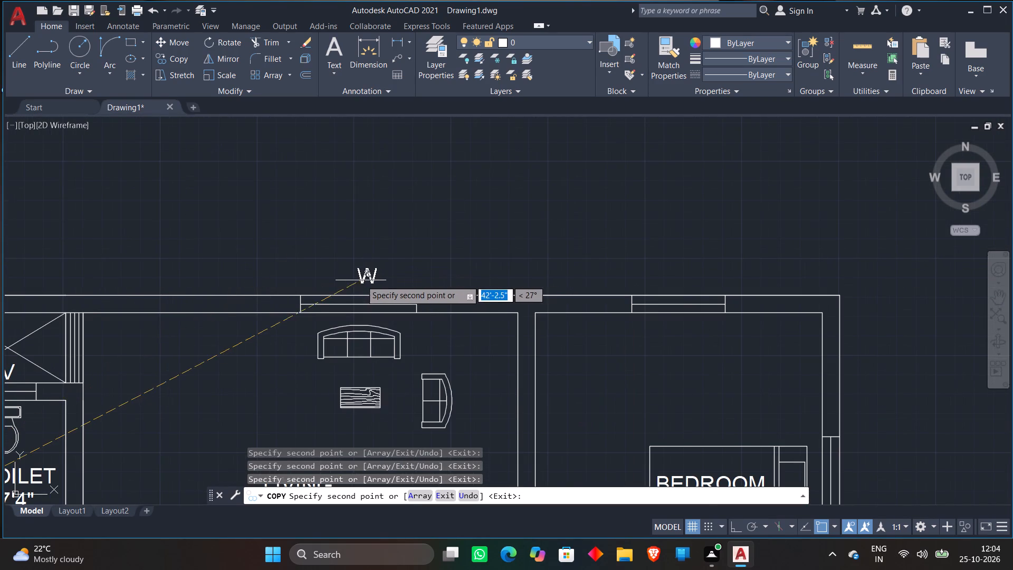
{"action": "left_click", "coordinate": [349, 286]}
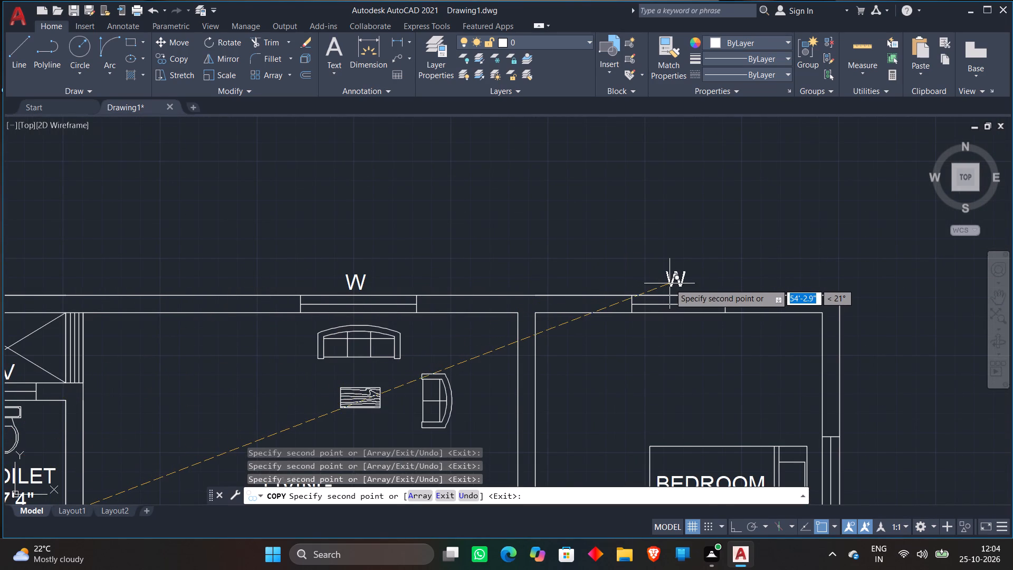
{"action": "left_click", "coordinate": [669, 285]}
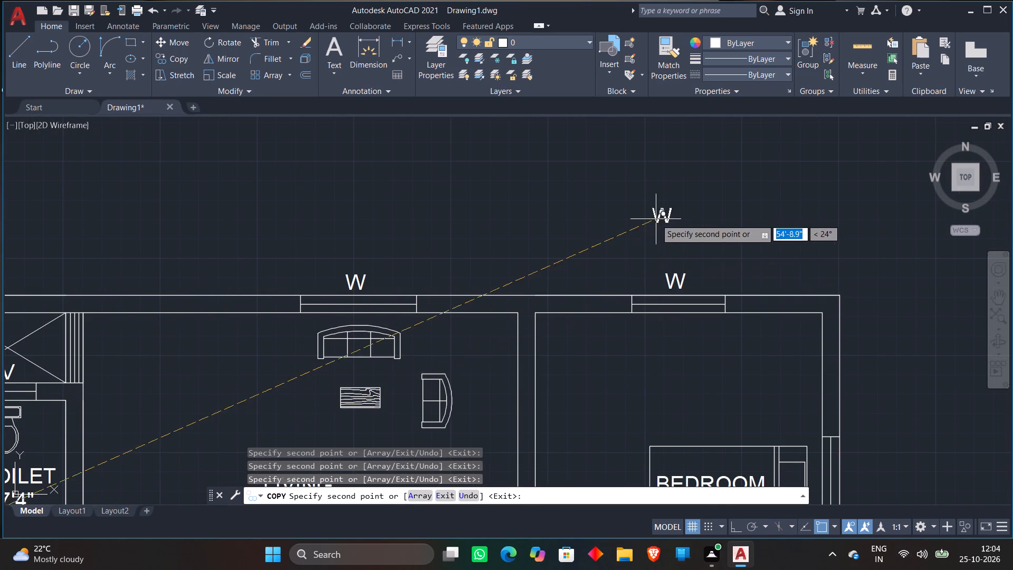
Place a final W tag copy just outside the side-wall window of the 12'4"X16'8" bedroom.
{"action": "scroll", "coordinate": [656, 219], "scroll_direction": "down", "scroll_amount": 1}
{"action": "scroll", "coordinate": [773, 401], "scroll_direction": "up", "scroll_amount": 3}
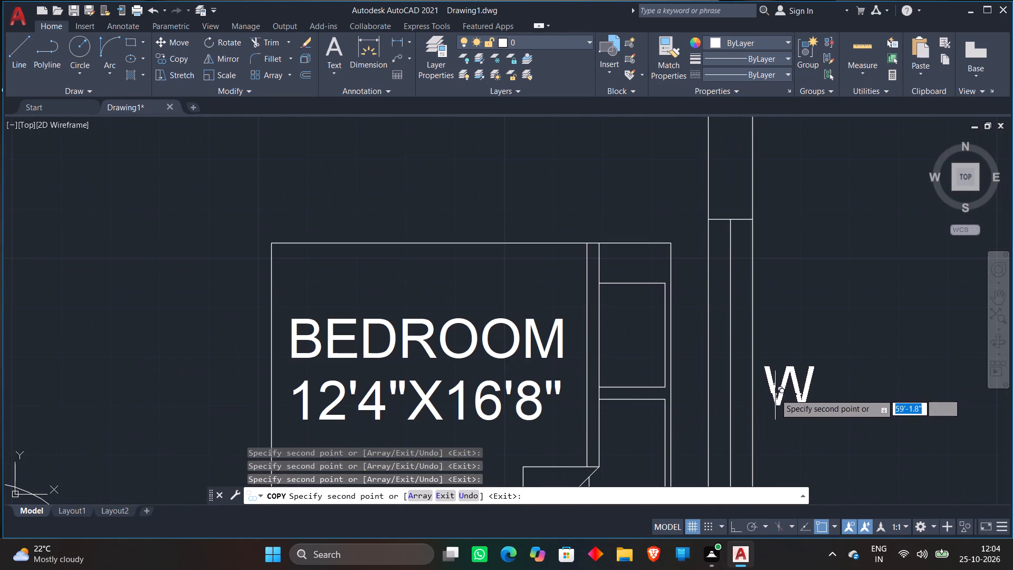
{"action": "scroll", "coordinate": [775, 386], "scroll_direction": "down", "scroll_amount": 1}
{"action": "middle_click_drag", "start_coordinate": [775, 386], "coordinate": [749, 321]}
{"action": "left_click", "coordinate": [751, 336]}
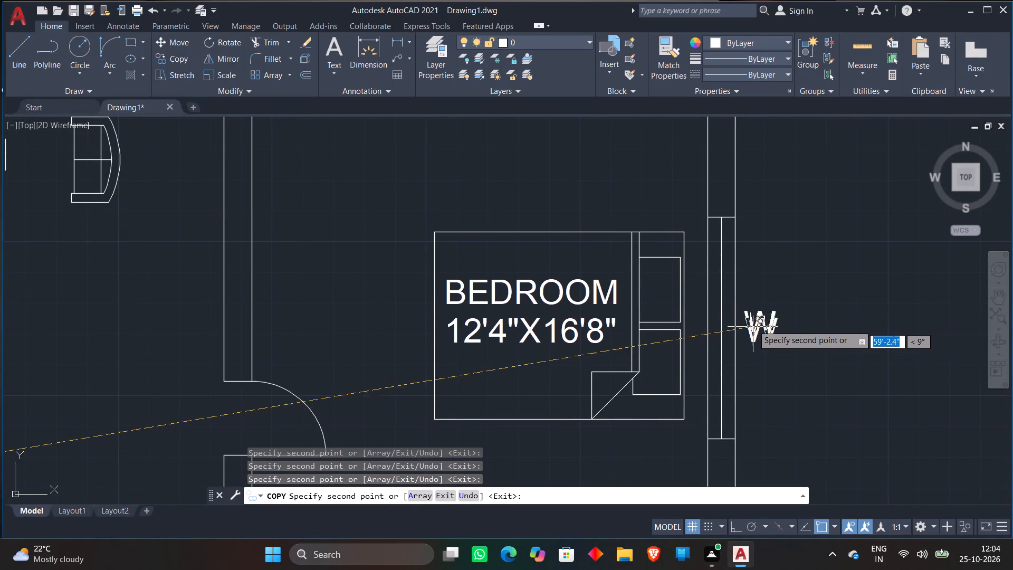
{"action": "scroll", "coordinate": [756, 310], "scroll_direction": "down", "scroll_amount": 5}
{"action": "middle_click_drag", "start_coordinate": [667, 415], "coordinate": [665, 343]}
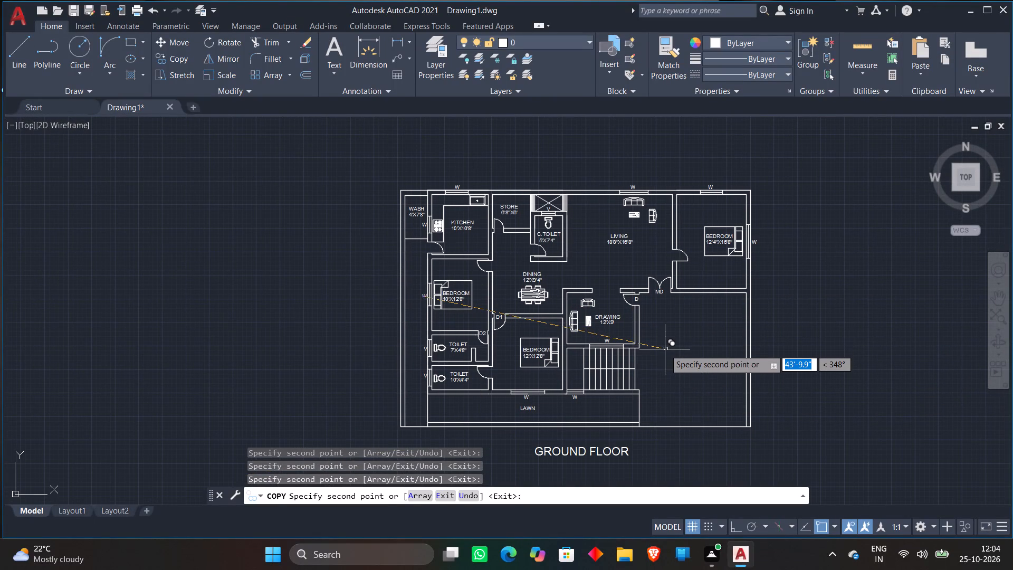
{"action": "key", "text": "space"}
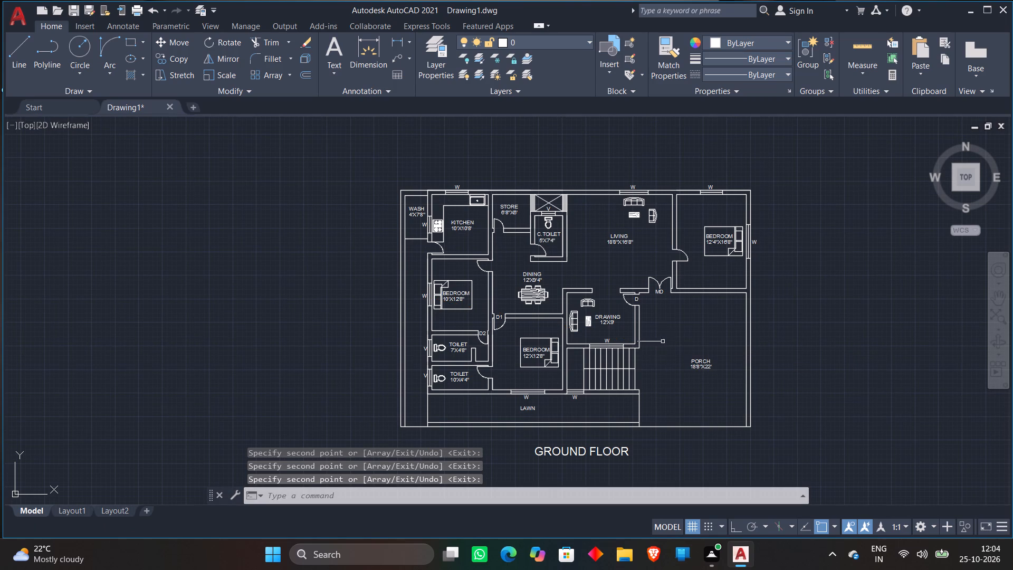
Copy the D1 tag to the doors of the 10'X12'8" bedroom and the 12'4"X16'8" bedroom.
{"action": "scroll", "coordinate": [661, 336], "scroll_direction": "down", "scroll_amount": 1}
{"action": "scroll", "coordinate": [586, 346], "scroll_direction": "up", "scroll_amount": 4}
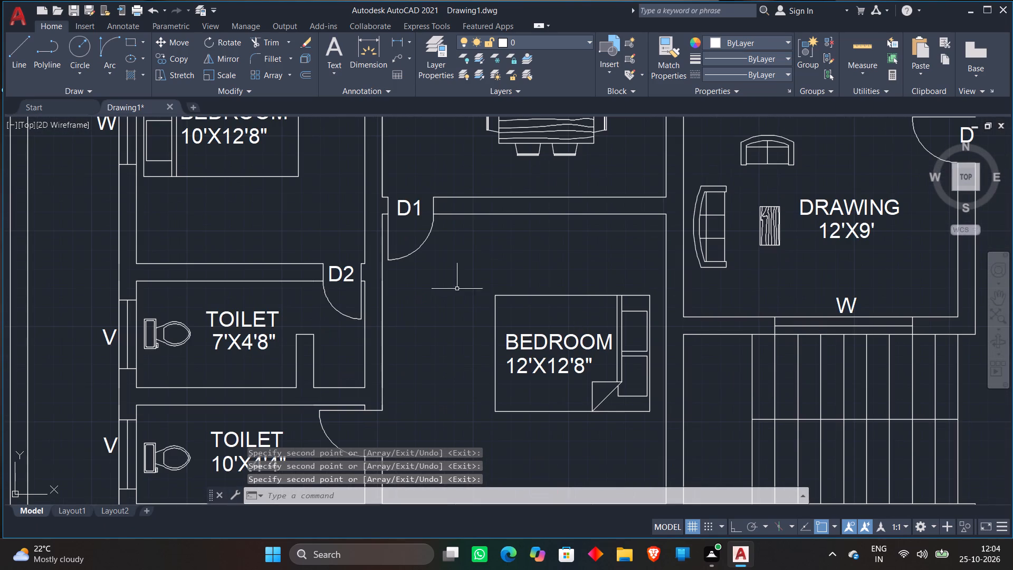
{"action": "left_click", "coordinate": [409, 212]}
{"action": "right_click", "coordinate": [409, 212]}
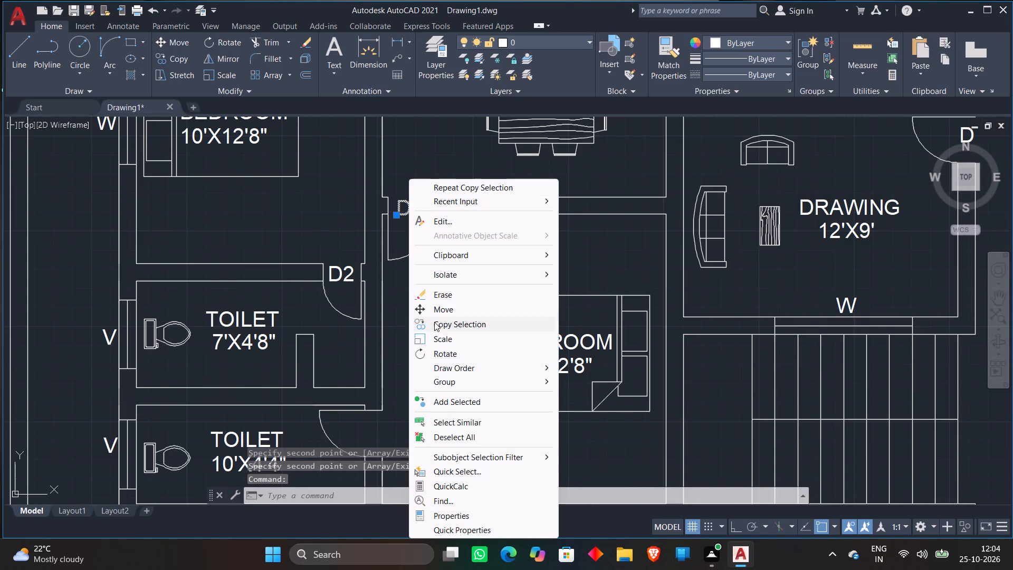
{"action": "left_click", "coordinate": [434, 322]}
{"action": "left_click", "coordinate": [411, 203]}
{"action": "scroll", "coordinate": [402, 418], "scroll_direction": "down", "scroll_amount": 1}
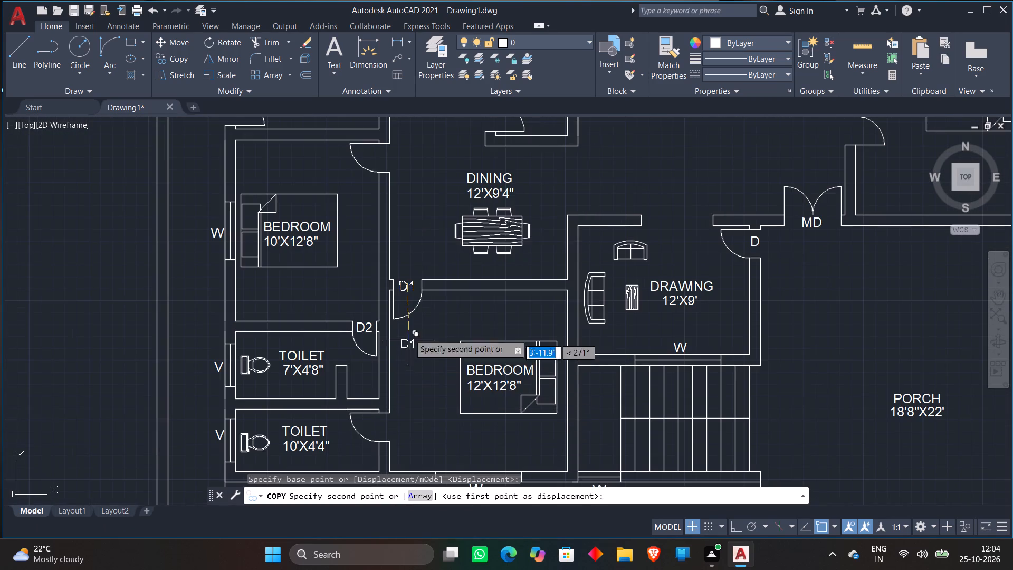
{"action": "scroll", "coordinate": [386, 151], "scroll_direction": "up", "scroll_amount": 4}
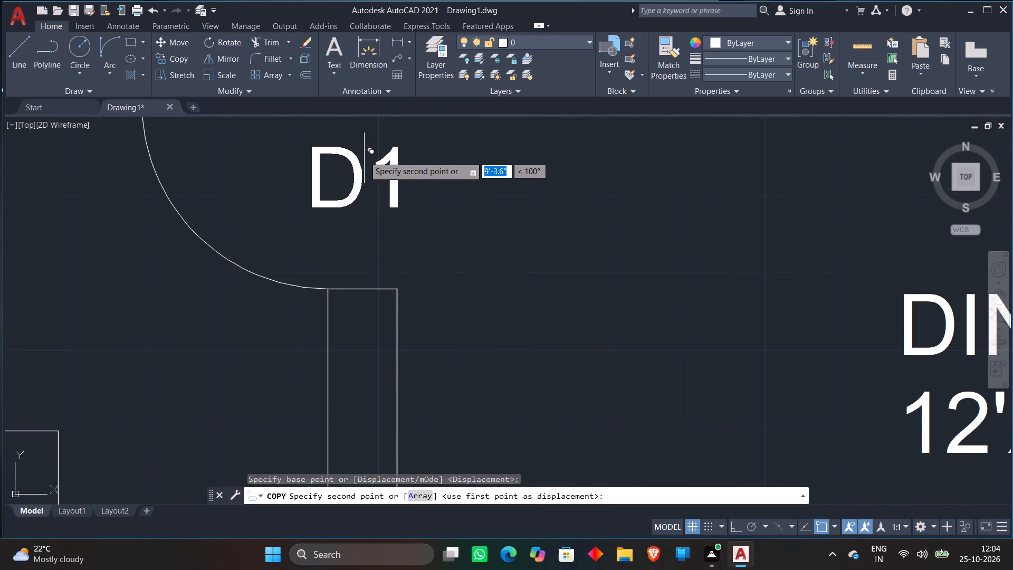
{"action": "left_click", "coordinate": [364, 156]}
{"action": "scroll", "coordinate": [451, 214], "scroll_direction": "down", "scroll_amount": 4}
{"action": "scroll", "coordinate": [513, 179], "scroll_direction": "down", "scroll_amount": 2}
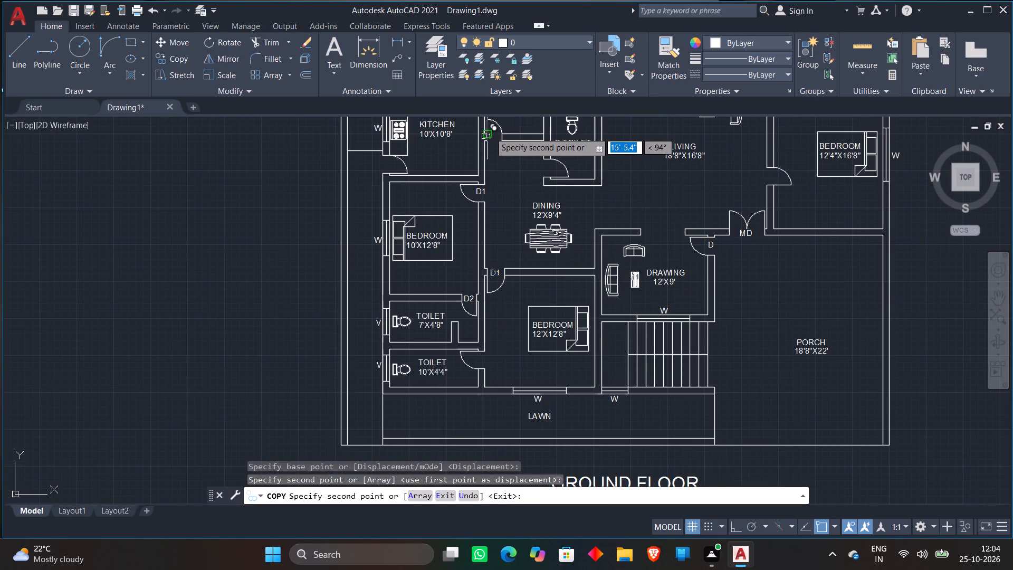
{"action": "scroll", "coordinate": [492, 133], "scroll_direction": "up", "scroll_amount": 3}
{"action": "scroll", "coordinate": [514, 177], "scroll_direction": "down", "scroll_amount": 4}
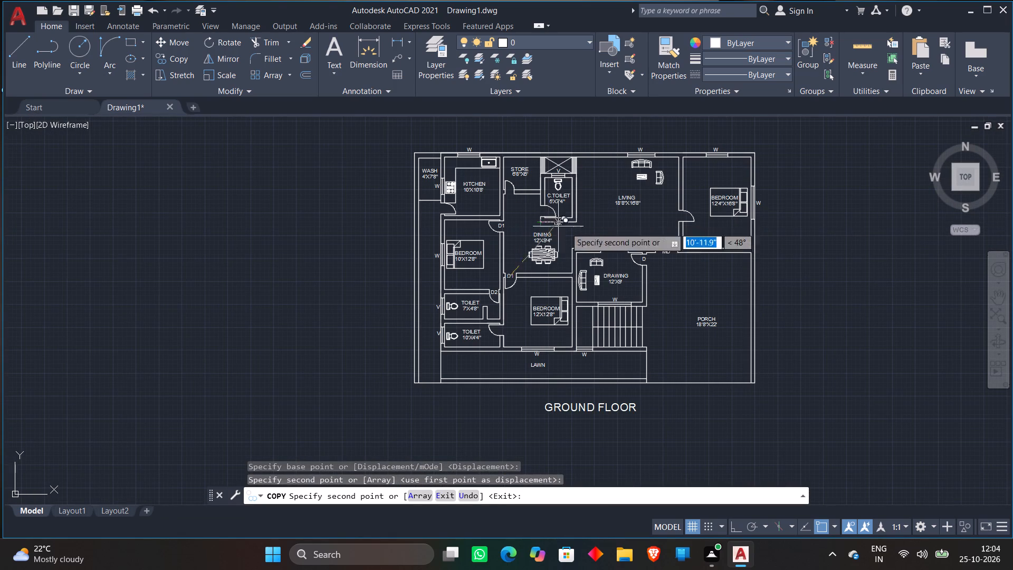
{"action": "scroll", "coordinate": [677, 217], "scroll_direction": "up", "scroll_amount": 4}
{"action": "left_click", "coordinate": [698, 205]}
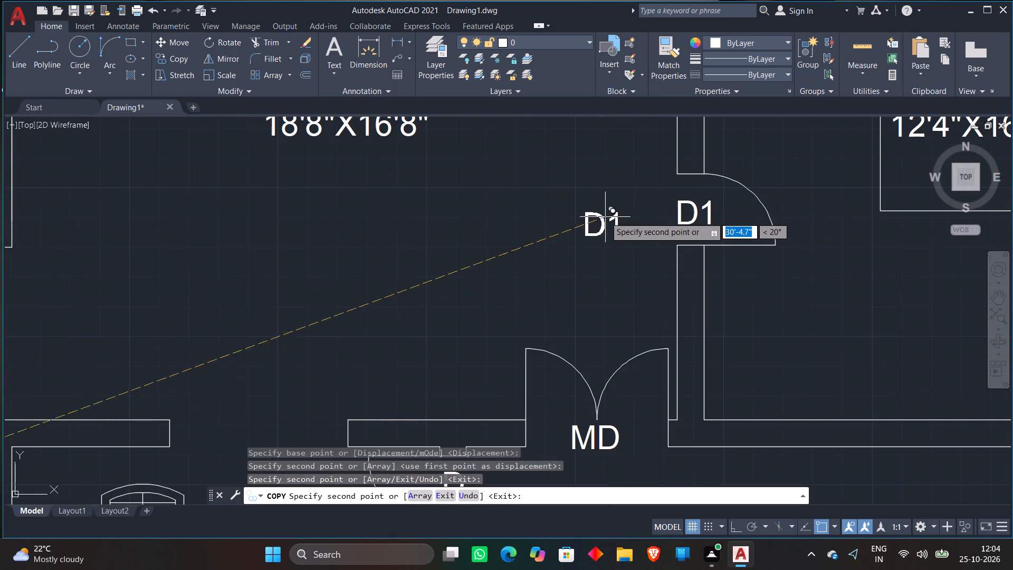
{"action": "scroll", "coordinate": [605, 217], "scroll_direction": "down", "scroll_amount": 4}
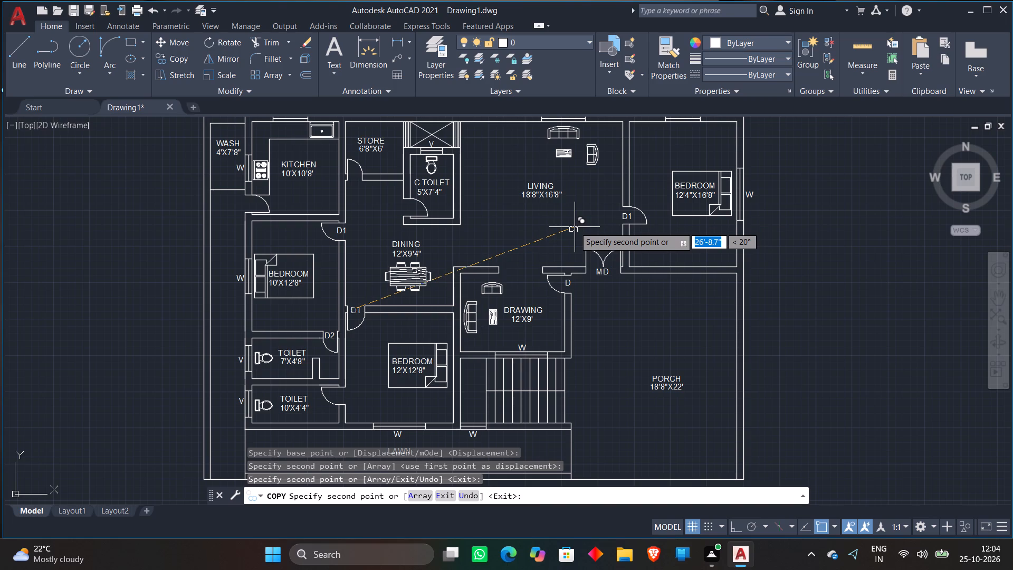
{"action": "key", "text": "space"}
Extend the kitchen's lower wall line and the store's lower wall line across the partition wall between kitchen and dining.
{"action": "scroll", "coordinate": [394, 218], "scroll_direction": "up", "scroll_amount": 3}
{"action": "scroll", "coordinate": [391, 215], "scroll_direction": "down", "scroll_amount": 2}
{"action": "middle_click_drag", "start_coordinate": [391, 216], "coordinate": [413, 283]}
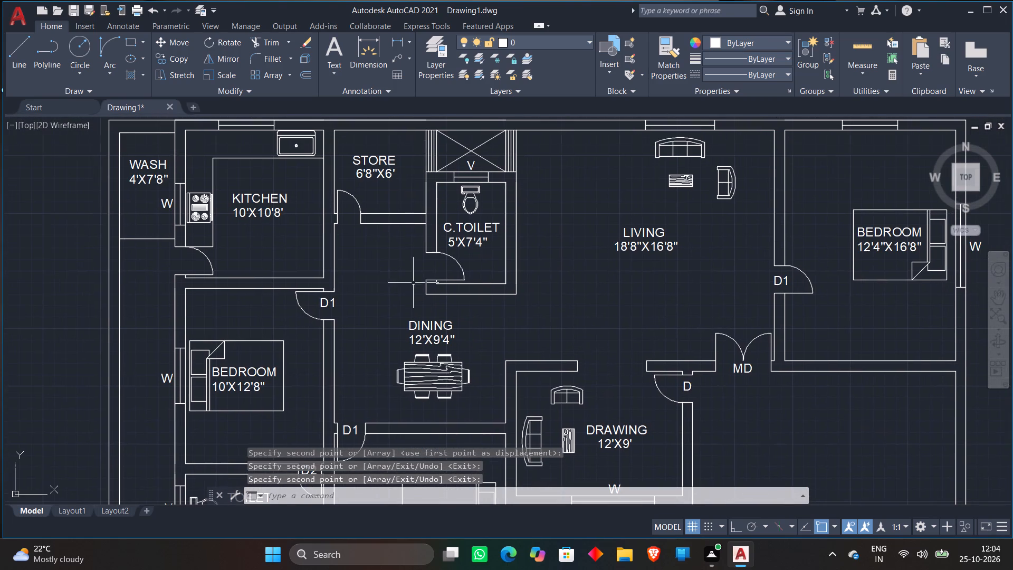
{"action": "type", "text": "EX"}
{"action": "key", "text": "space"}
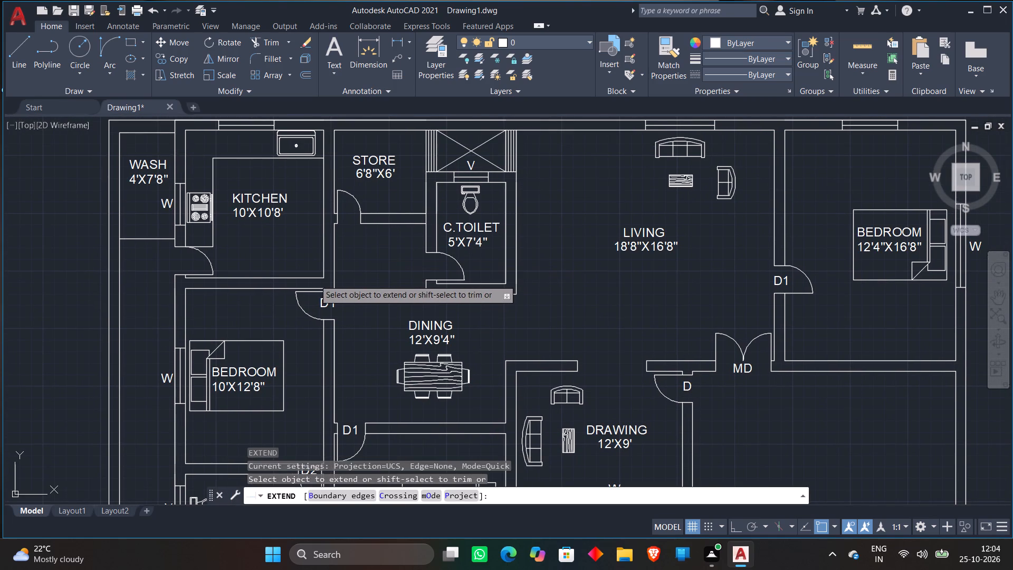
{"action": "left_click", "coordinate": [316, 279]}
{"action": "left_click", "coordinate": [335, 224]}
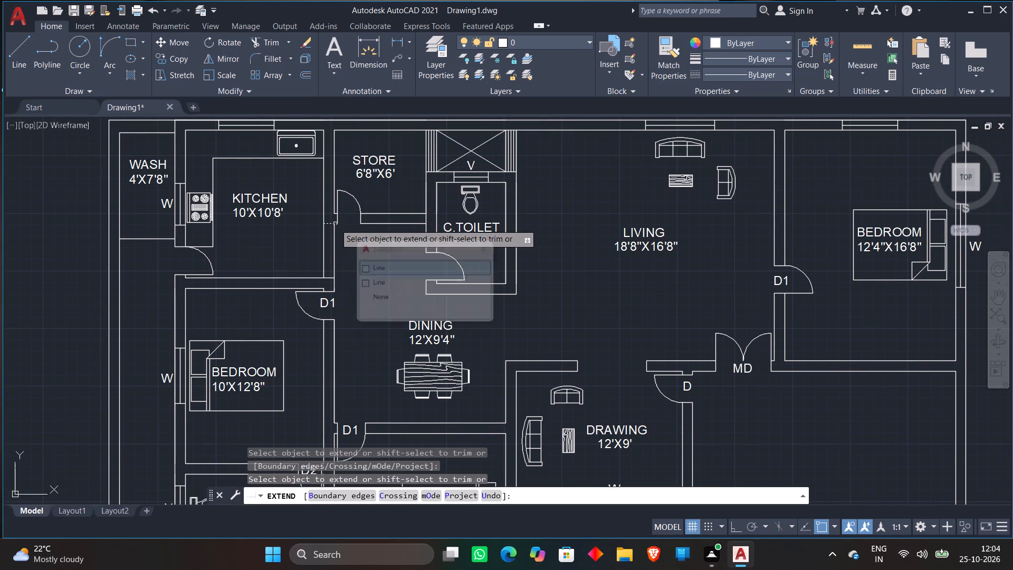
{"action": "scroll", "coordinate": [339, 225], "scroll_direction": "up", "scroll_amount": 4}
{"action": "left_click", "coordinate": [300, 223]}
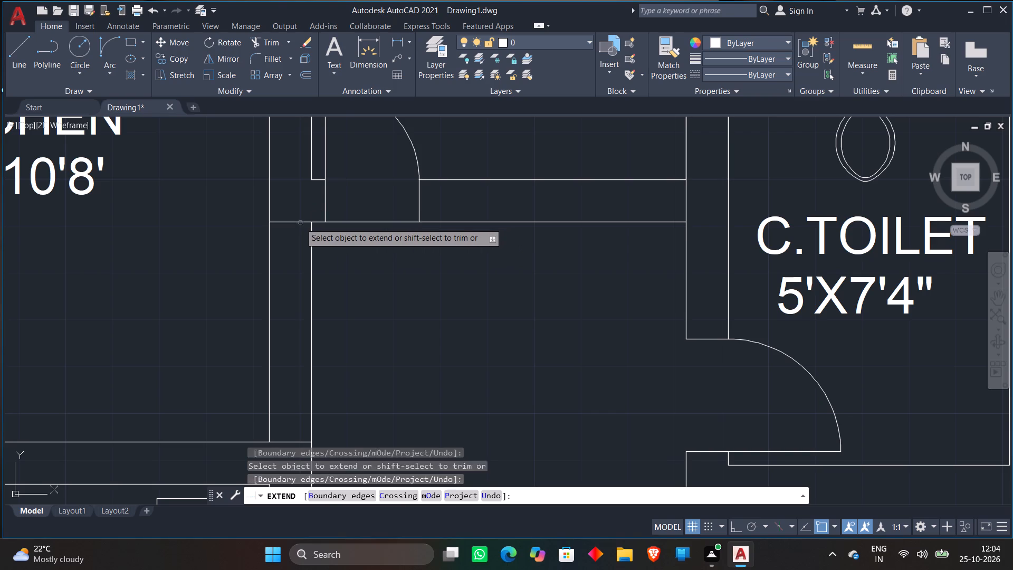
{"action": "key", "text": "Escape"}
Trim the line across the store doorway and the partition lines below it to open the kitchen to the dining area.
{"action": "key", "text": "t"}
{"action": "type", "text": "R"}
{"action": "key", "text": "space"}
{"action": "left_click", "coordinate": [371, 206]}
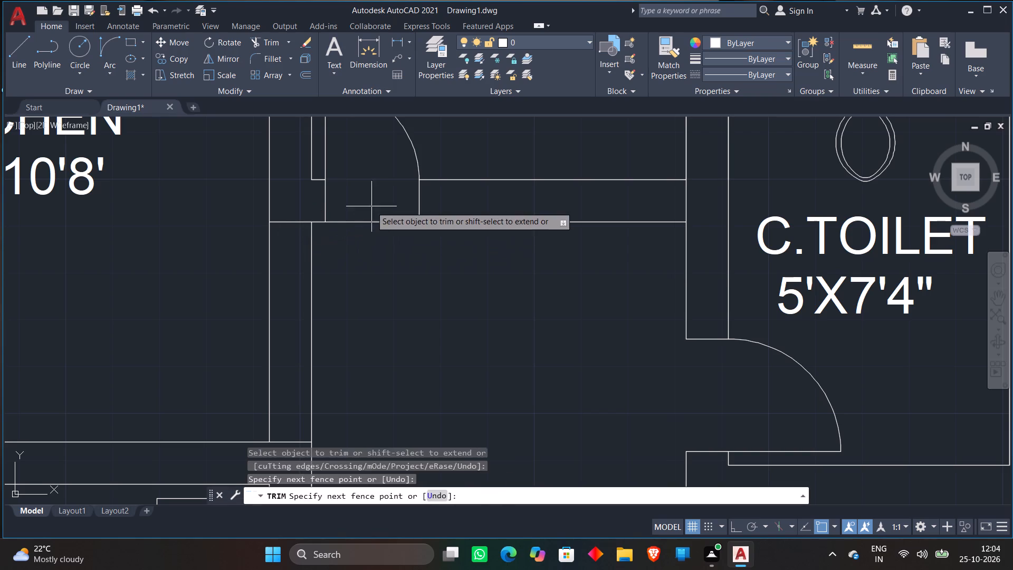
{"action": "left_click", "coordinate": [377, 273]}
{"action": "left_click", "coordinate": [350, 294]}
{"action": "left_click", "coordinate": [188, 299]}
{"action": "scroll", "coordinate": [383, 293], "scroll_direction": "down", "scroll_amount": 2}
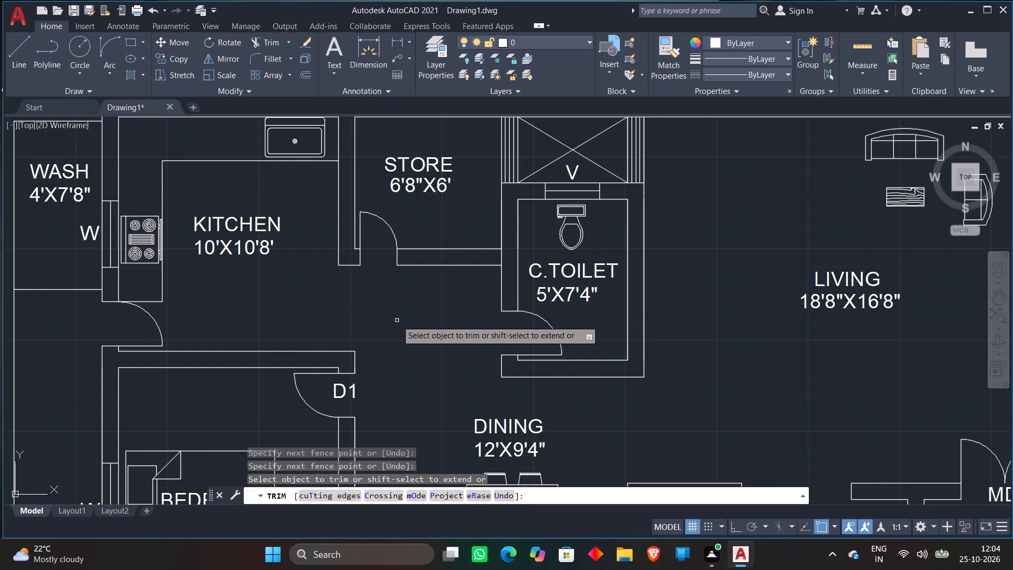
{"action": "key", "text": "Escape"}
Copy the D2 tag to the doors of the 10'X4'4" toilet, the store and the C.TOILET.
{"action": "scroll", "coordinate": [396, 320], "scroll_direction": "down", "scroll_amount": 3}
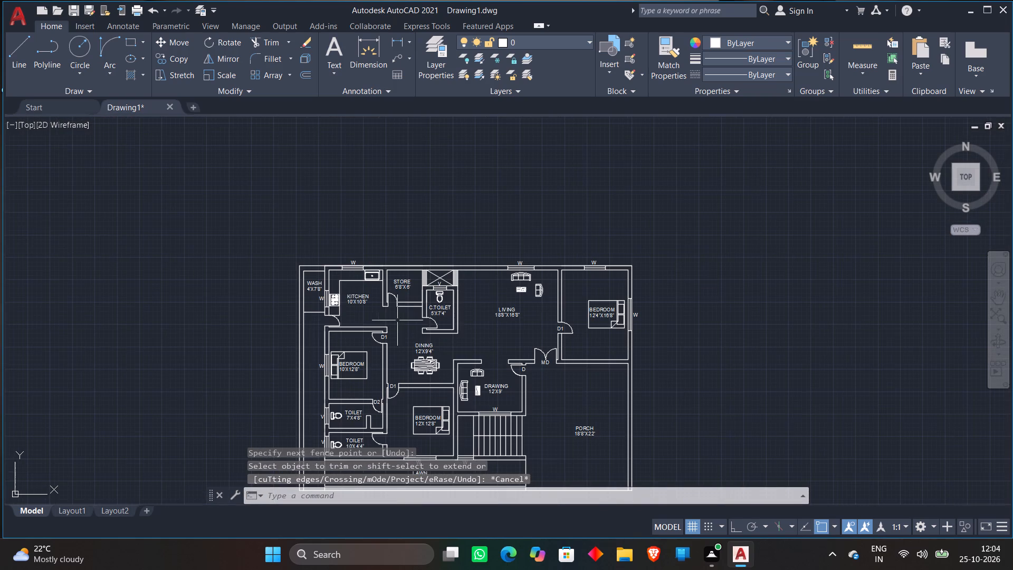
{"action": "middle_click_drag", "start_coordinate": [491, 330], "coordinate": [479, 303]}
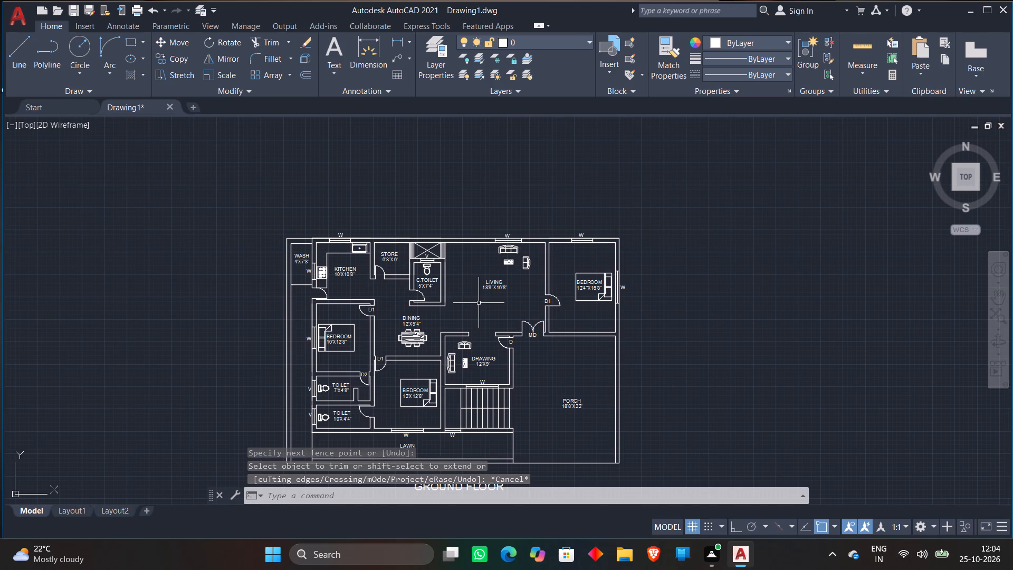
{"action": "scroll", "coordinate": [449, 289], "scroll_direction": "up", "scroll_amount": 3}
{"action": "scroll", "coordinate": [246, 222], "scroll_direction": "down", "scroll_amount": 3}
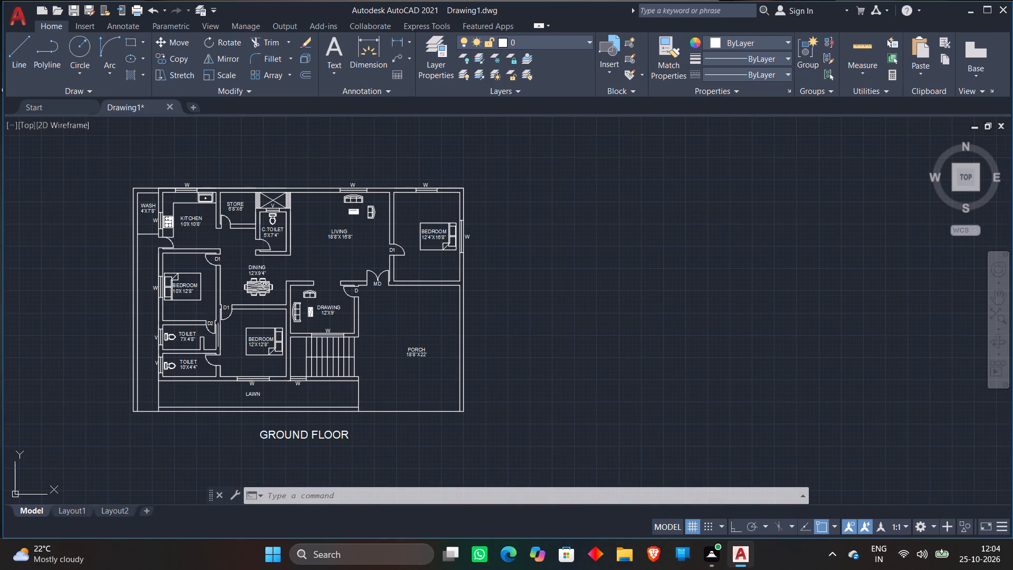
{"action": "scroll", "coordinate": [217, 321], "scroll_direction": "up", "scroll_amount": 2}
{"action": "left_click", "coordinate": [199, 327]}
{"action": "right_click", "coordinate": [197, 263]}
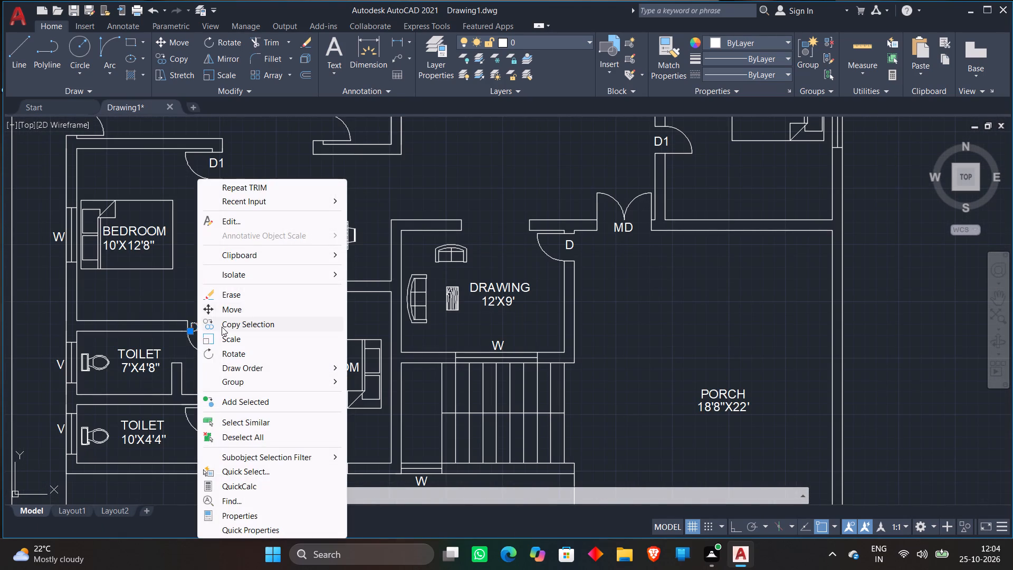
{"action": "left_click", "coordinate": [222, 326]}
{"action": "left_click", "coordinate": [199, 326]}
{"action": "scroll", "coordinate": [206, 237], "scroll_direction": "down", "scroll_amount": 2}
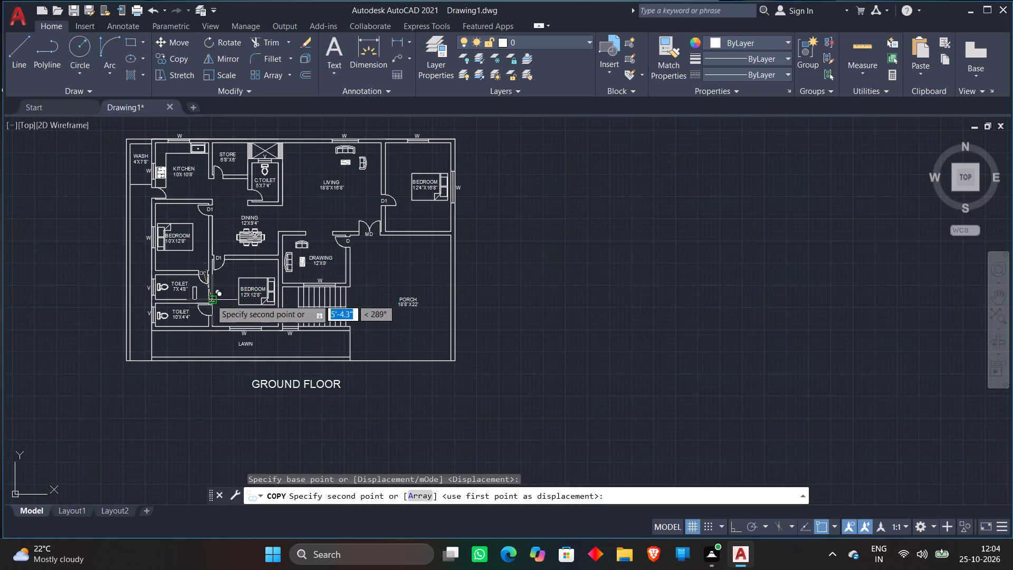
{"action": "scroll", "coordinate": [209, 297], "scroll_direction": "up", "scroll_amount": 4}
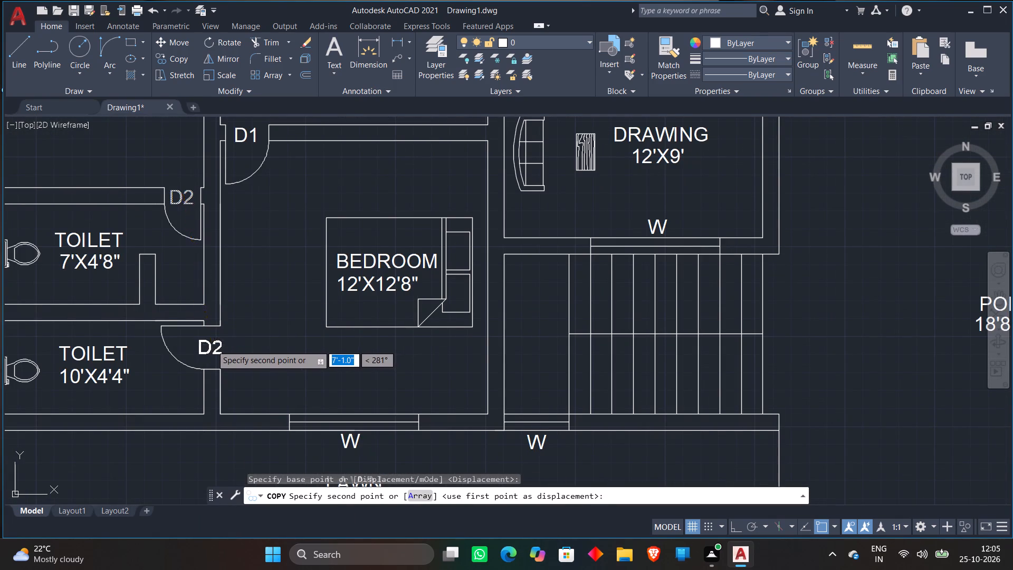
{"action": "left_click", "coordinate": [212, 345]}
{"action": "scroll", "coordinate": [255, 262], "scroll_direction": "down", "scroll_amount": 3}
{"action": "scroll", "coordinate": [249, 143], "scroll_direction": "up", "scroll_amount": 4}
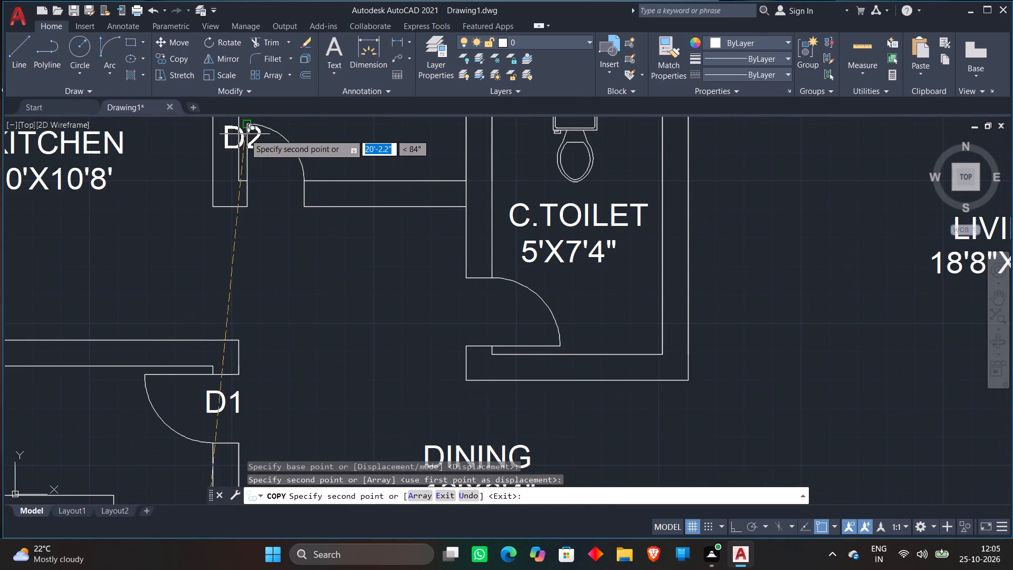
{"action": "left_click", "coordinate": [276, 188]}
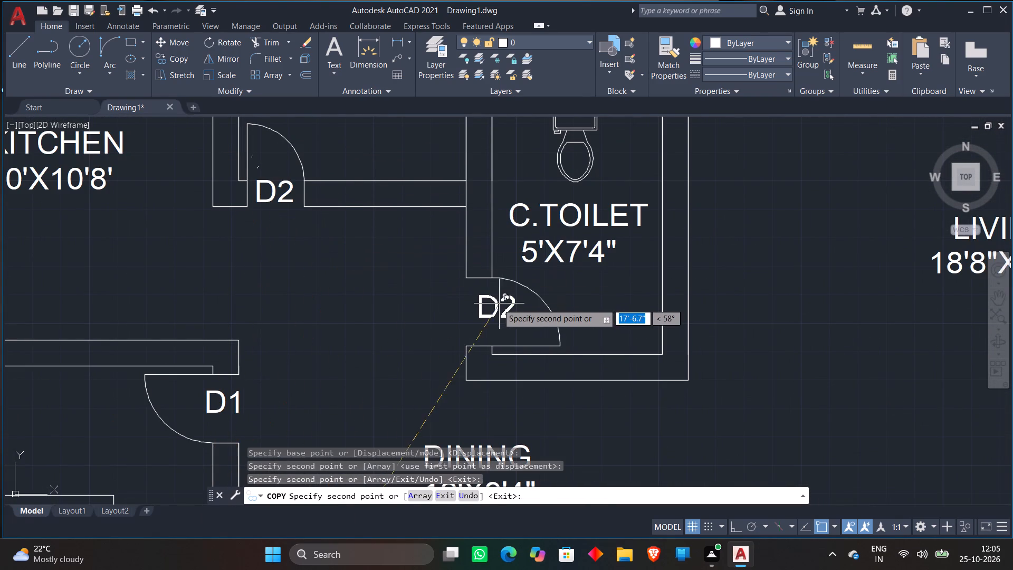
{"action": "left_click", "coordinate": [491, 305]}
{"action": "scroll", "coordinate": [491, 301], "scroll_direction": "down", "scroll_amount": 4}
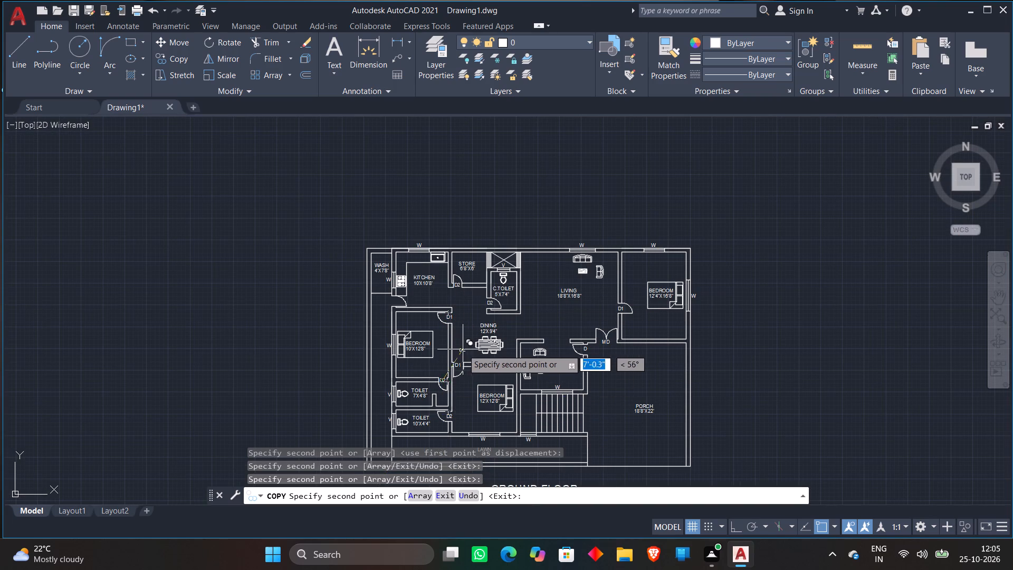
{"action": "key", "text": "space"}
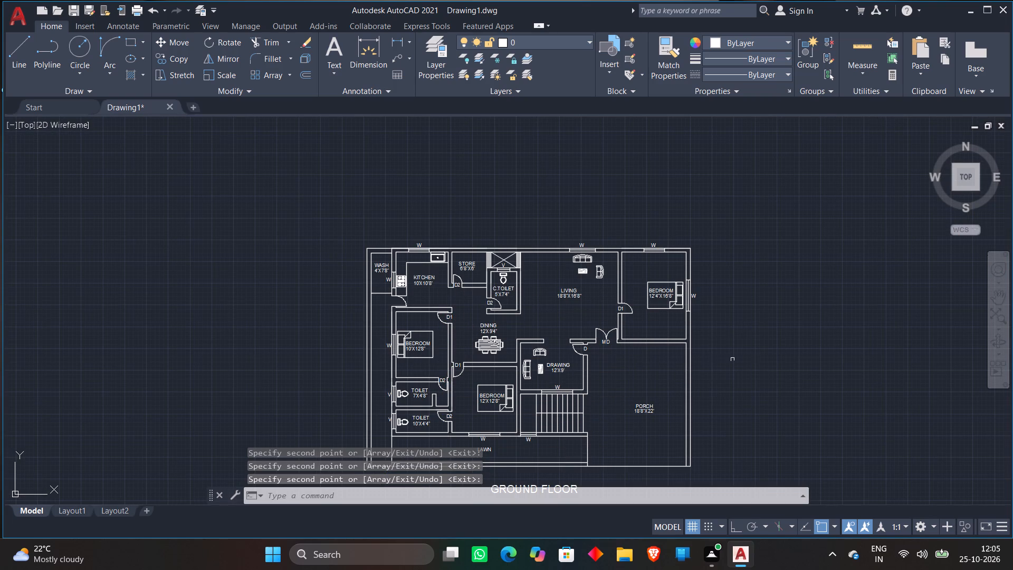
Save the drawing as 12 in the desktop's New folder.
{"action": "middle_click_drag", "start_coordinate": [734, 357], "coordinate": [689, 296]}
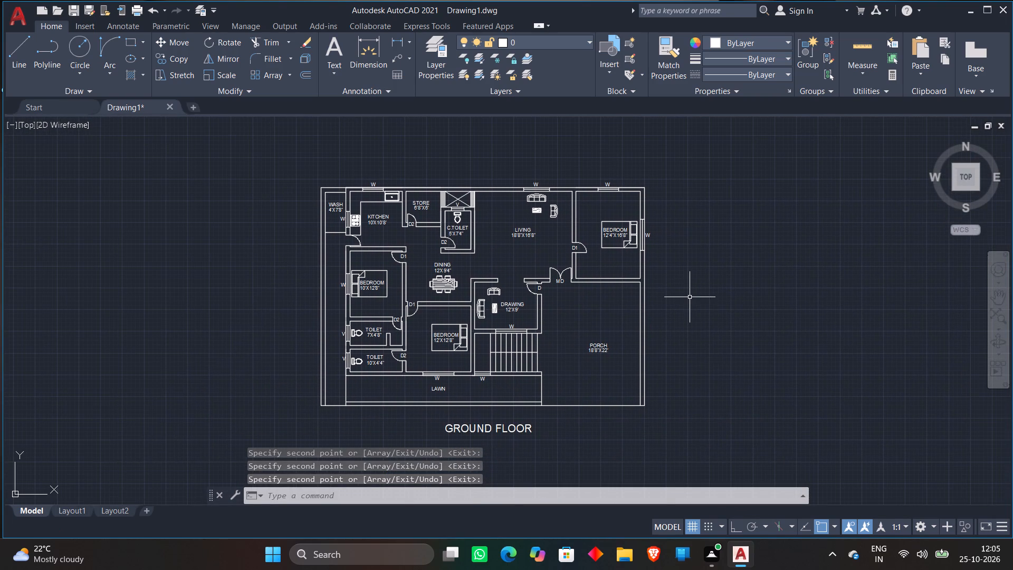
{"action": "key", "text": "ctrl+s"}
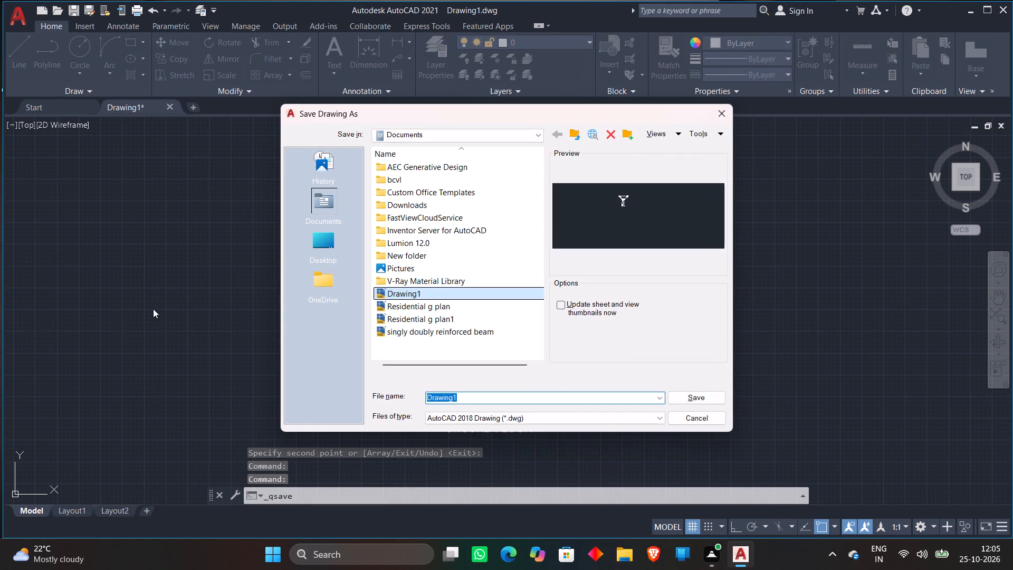
{"action": "left_click", "coordinate": [302, 236]}
{"action": "scroll", "coordinate": [478, 273], "scroll_direction": "down", "scroll_amount": 1}
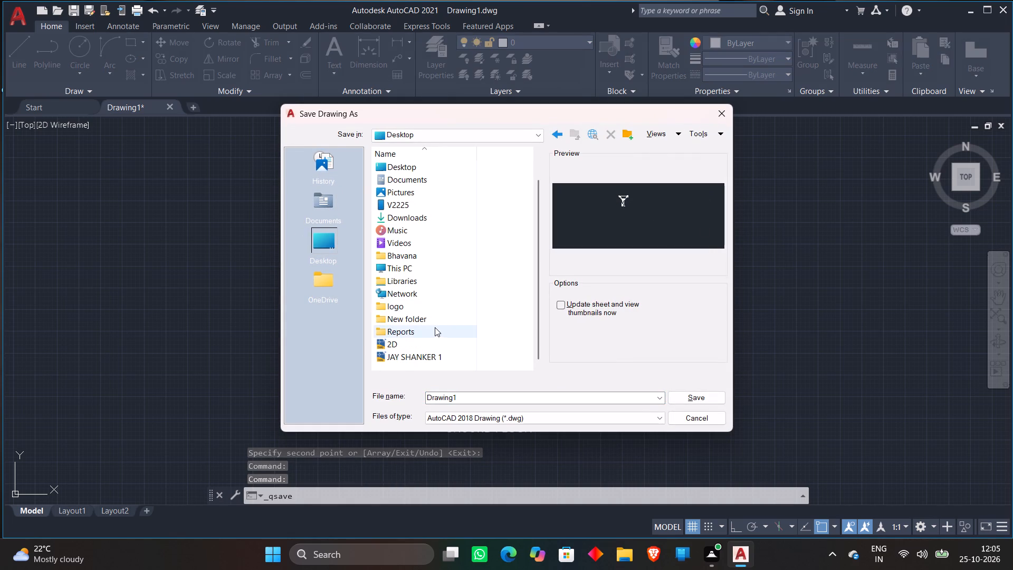
{"action": "double_click", "coordinate": [435, 321]}
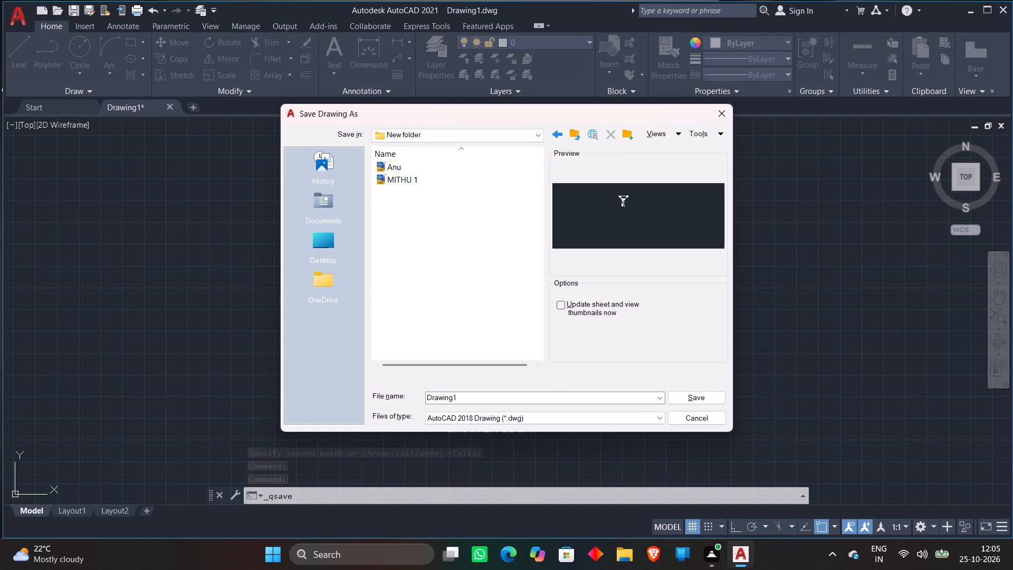
{"action": "left_click", "coordinate": [457, 396]}
{"action": "key", "text": "BackSpace"}
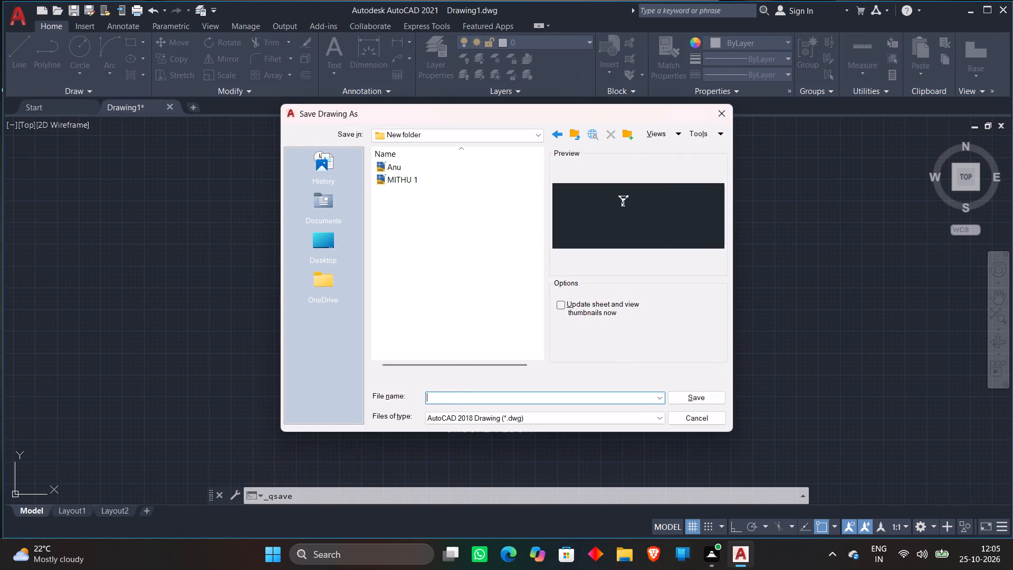
{"action": "type", "text": "12"}
{"action": "left_click", "coordinate": [698, 404]}
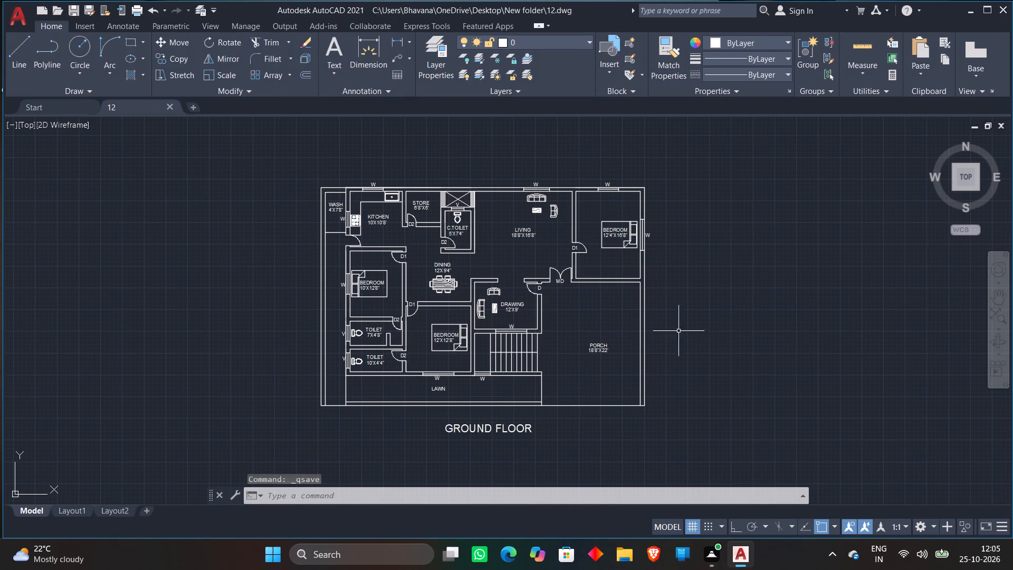
Set up a centred plot with AutoCAD PDF (High Quality Print), using a window around the whole plan and its GROUND FLOOR title.
{"action": "key", "text": "ctrl+p"}
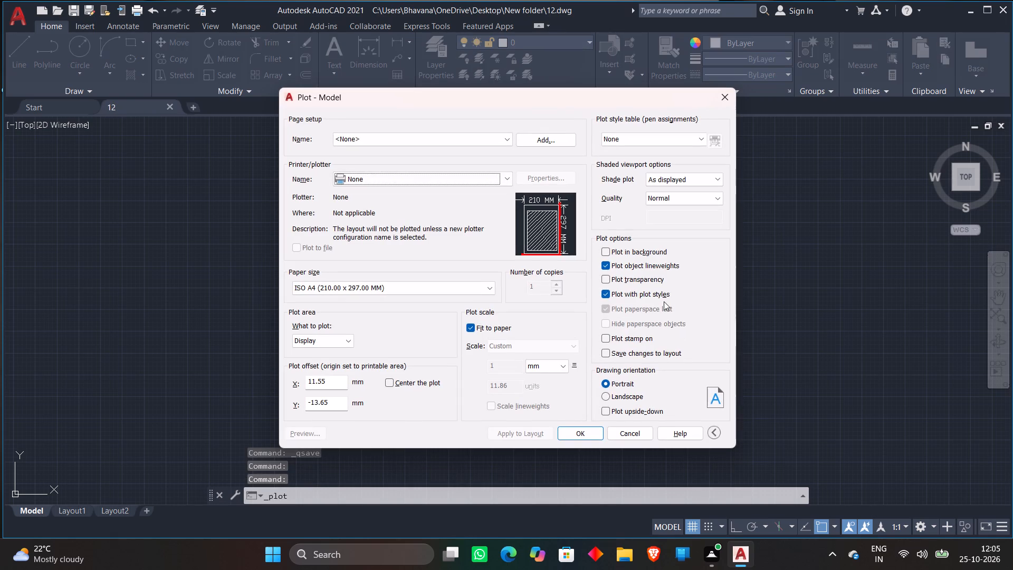
{"action": "left_click", "coordinate": [406, 180]}
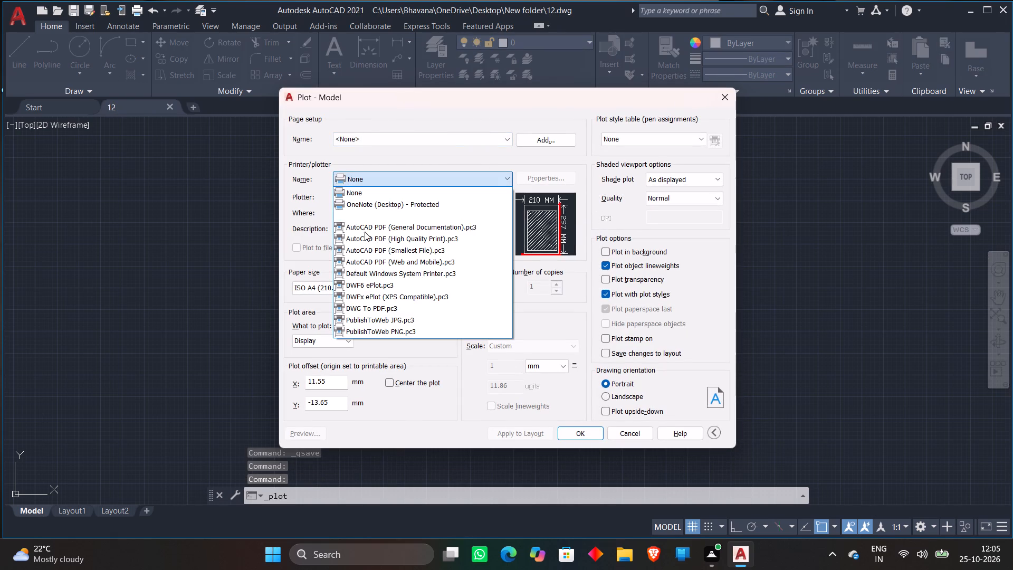
{"action": "left_click", "coordinate": [365, 239]}
{"action": "left_click", "coordinate": [320, 342]}
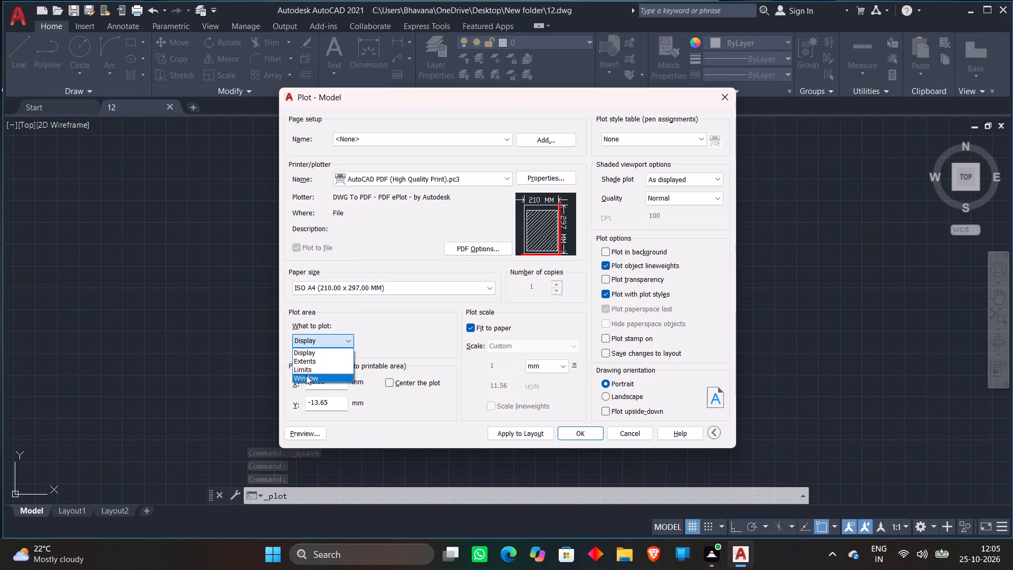
{"action": "left_click", "coordinate": [306, 376]}
{"action": "left_click", "coordinate": [296, 157]}
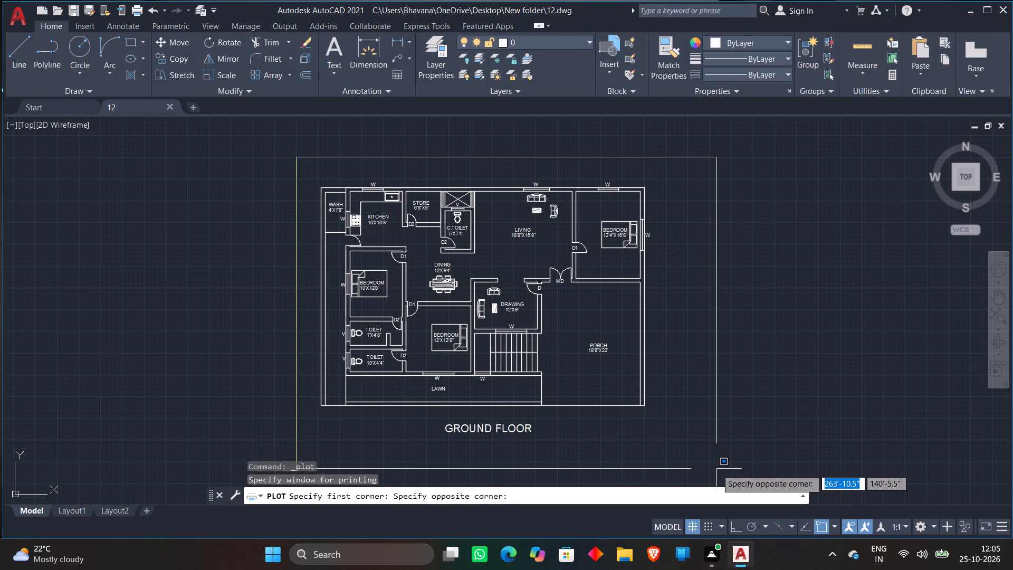
{"action": "left_click", "coordinate": [676, 444]}
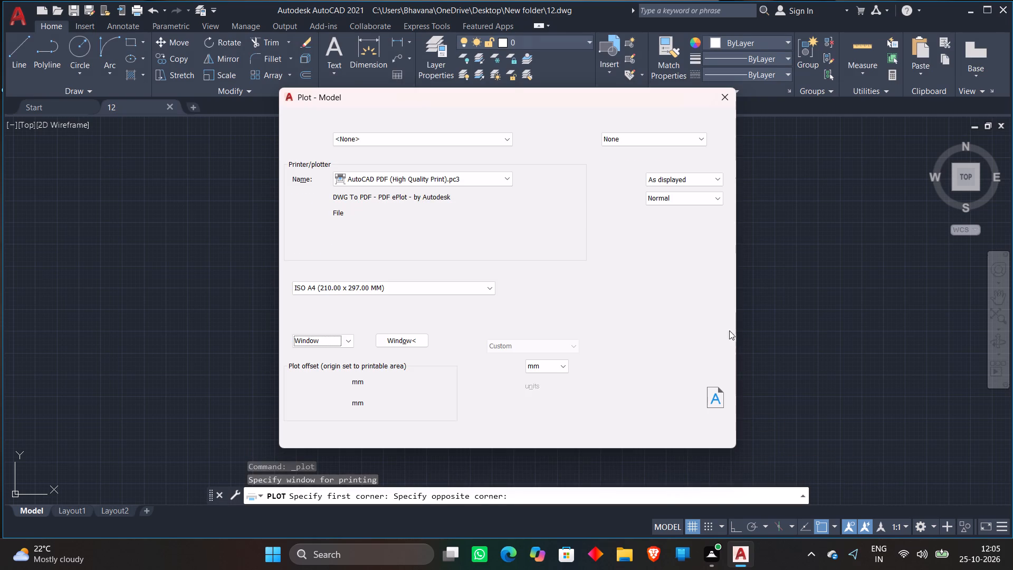
{"action": "left_click", "coordinate": [385, 383]}
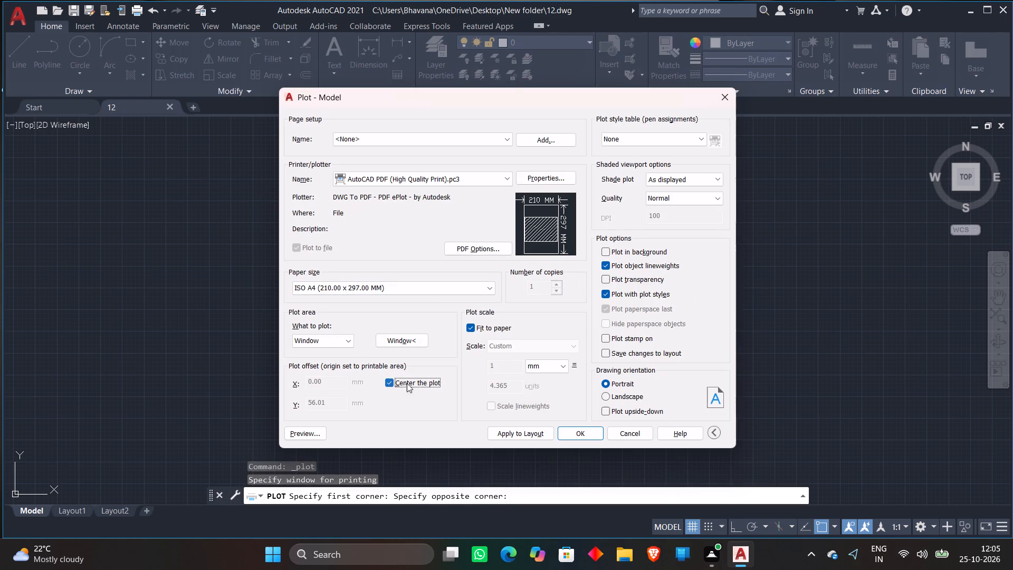
Plot the PDF as 12 into the desktop's New folder and close the PDF viewer.
{"action": "left_click", "coordinate": [567, 433]}
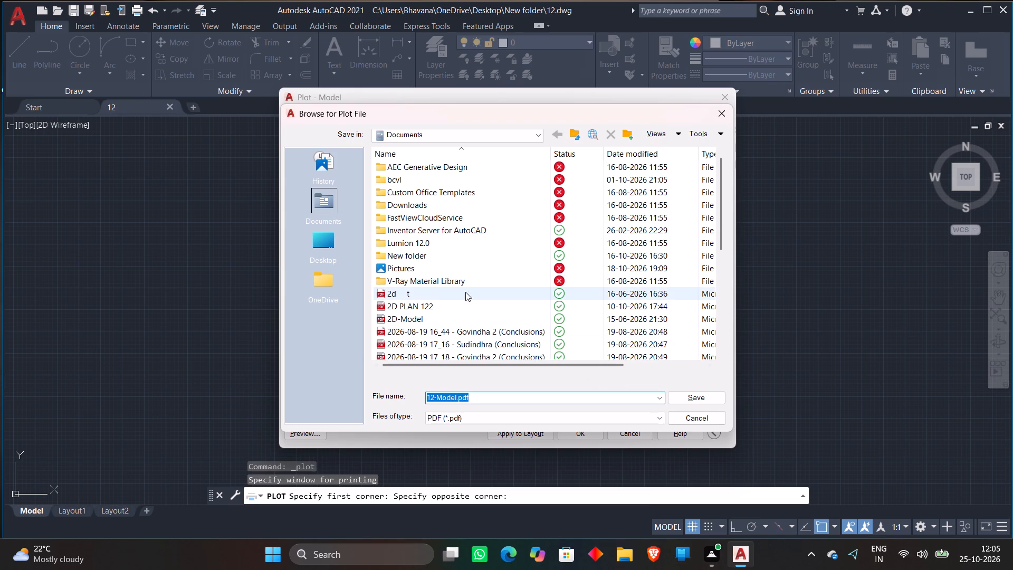
{"action": "left_click", "coordinate": [314, 242]}
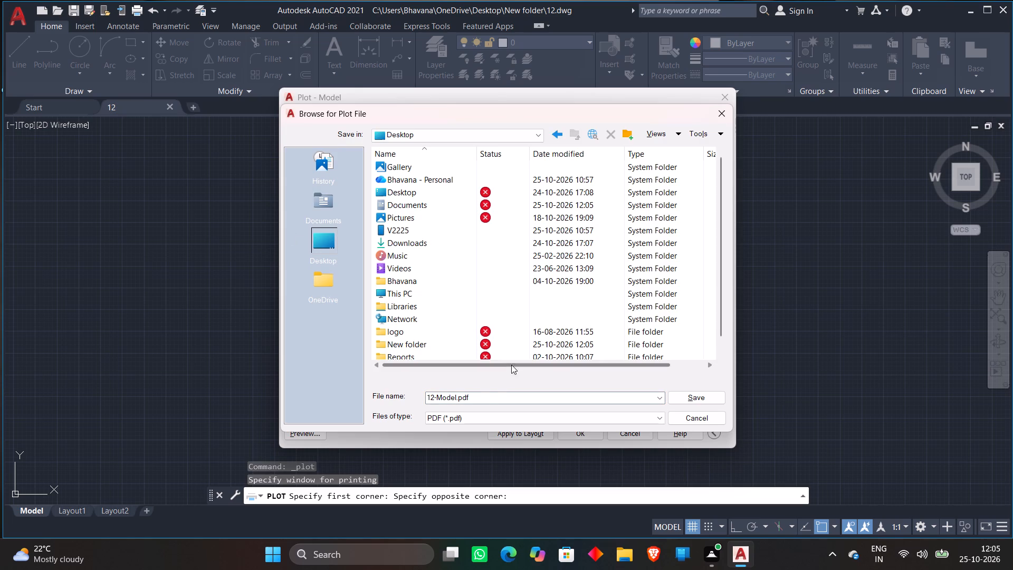
{"action": "double_click", "coordinate": [416, 345]}
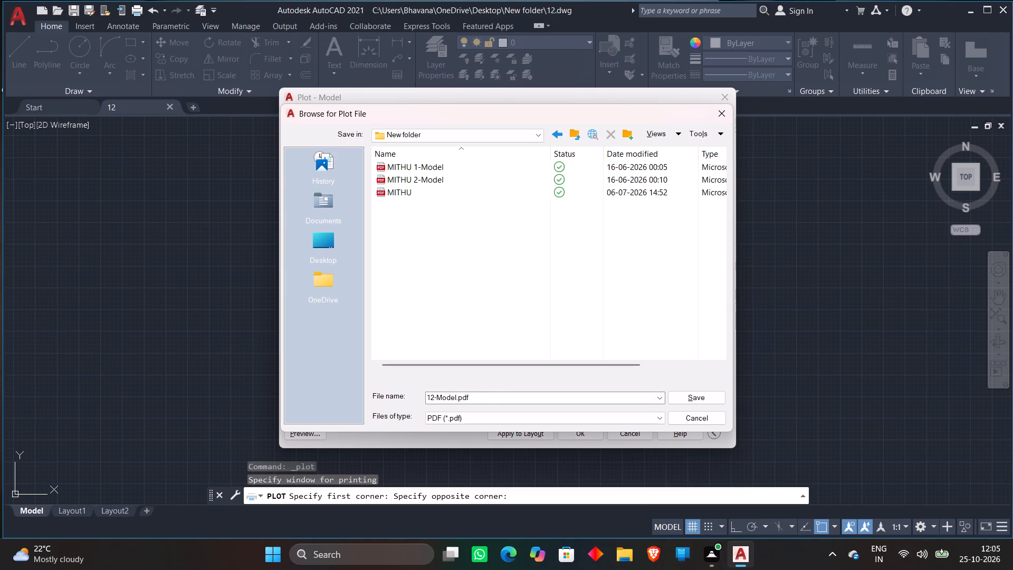
{"action": "double_click", "coordinate": [472, 401]}
{"action": "left_click", "coordinate": [471, 400]}
{"action": "key", "text": "BackSpace"}
{"action": "key", "text": "BackSpace"}
{"action": "key", "text": "BackSpace"}
{"action": "key", "text": "BackSpace"}
{"action": "key", "text": "BackSpace"}
{"action": "key", "text": "BackSpace"}
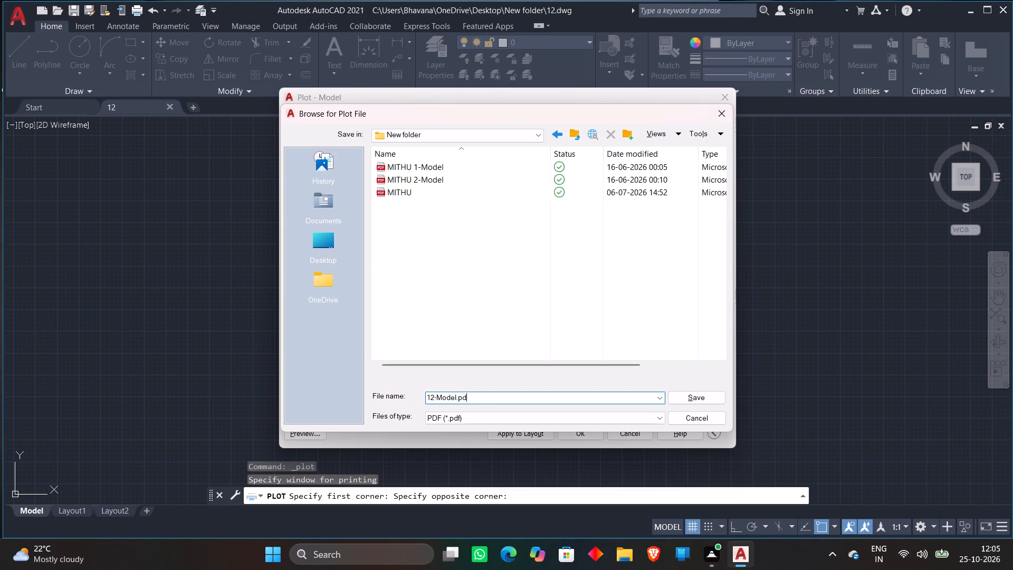
{"action": "key", "text": "BackSpace"}
{"action": "key", "text": "BackSpace"}
{"action": "key", "text": "BackSpace"}
{"action": "key", "text": "BackSpace"}
{"action": "left_click", "coordinate": [699, 393]}
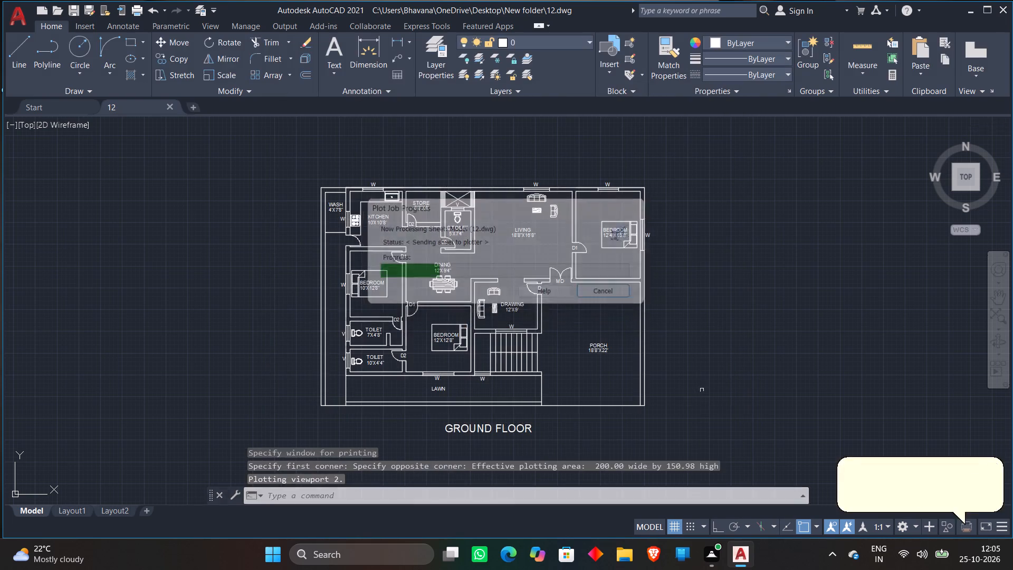
{"action": "left_click", "coordinate": [1010, 7]}
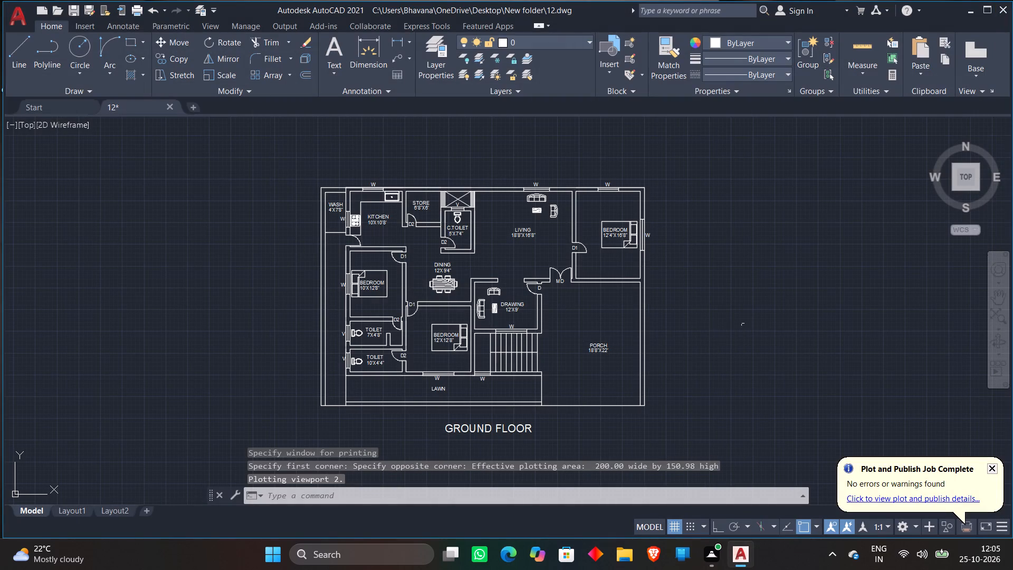
Turn off log file recording with LOGFILEOFF.
{"action": "key", "text": "l"}
{"action": "type", "text": "OG"}
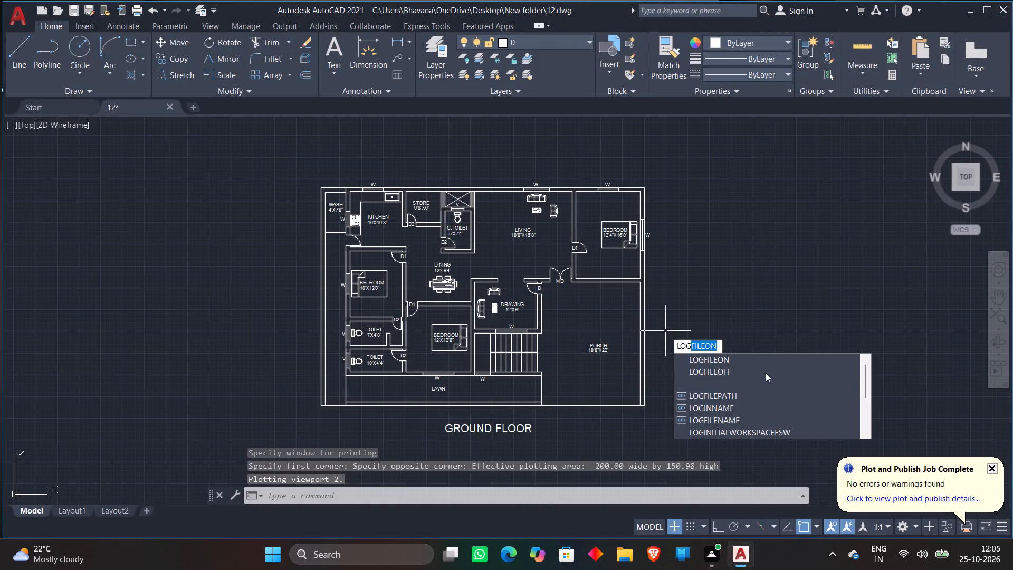
{"action": "left_click", "coordinate": [757, 368]}
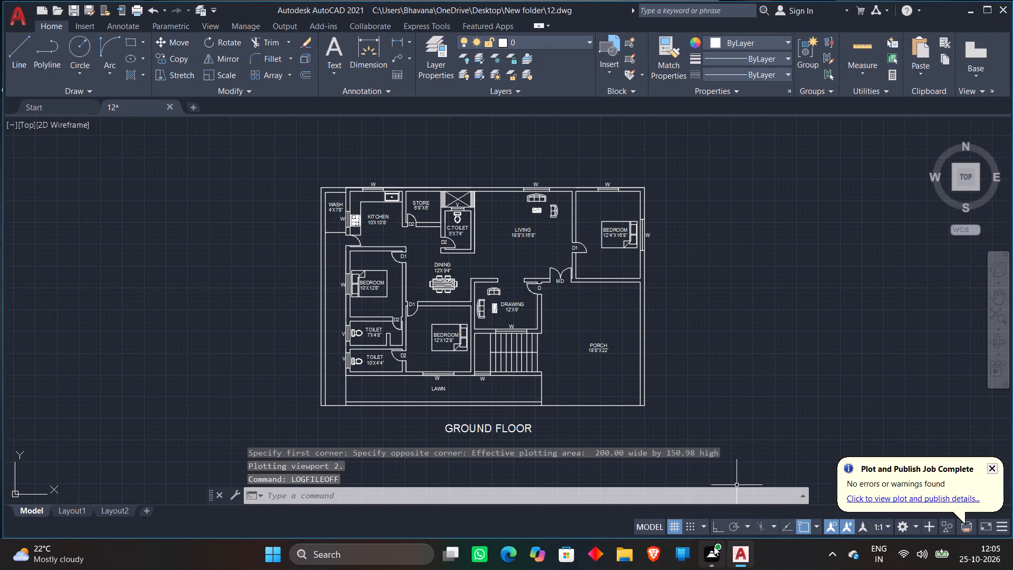